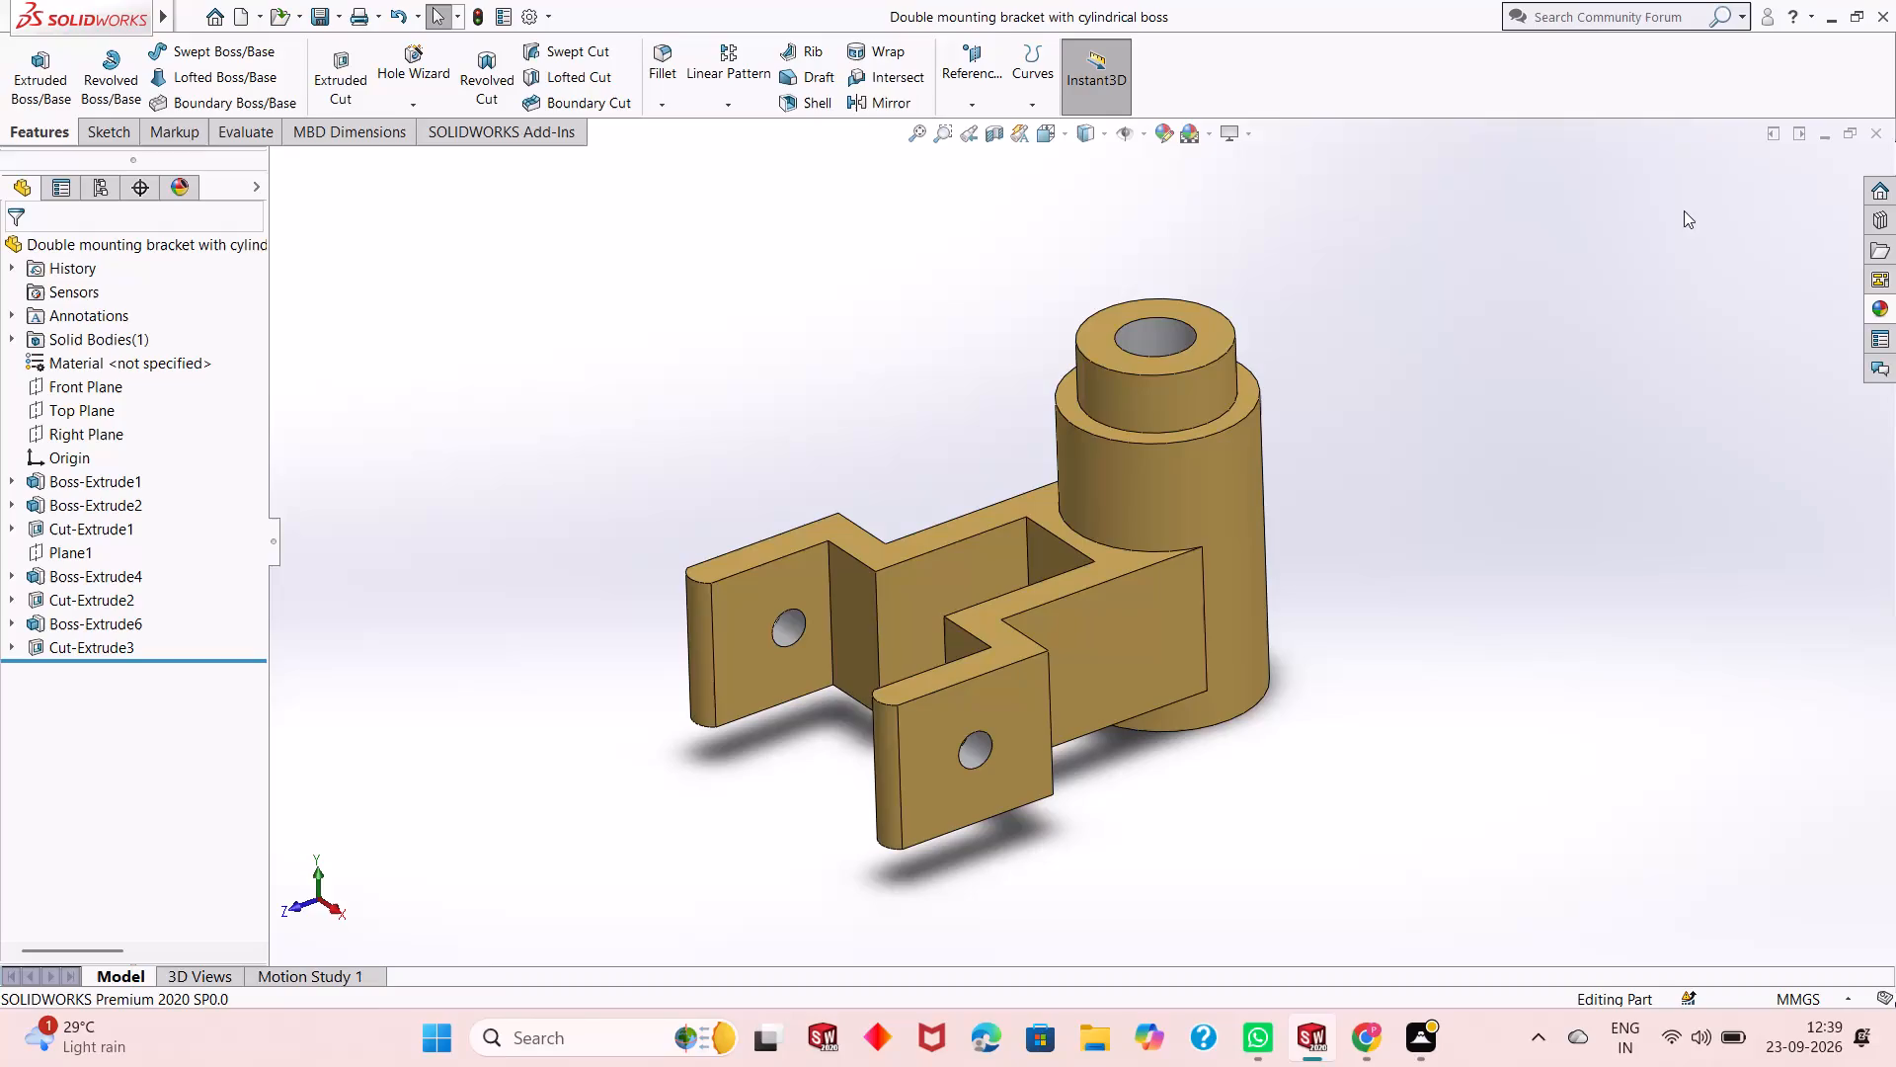
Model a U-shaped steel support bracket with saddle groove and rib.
Close the open bracket part and create a new part document.
left_click(1868, 140)
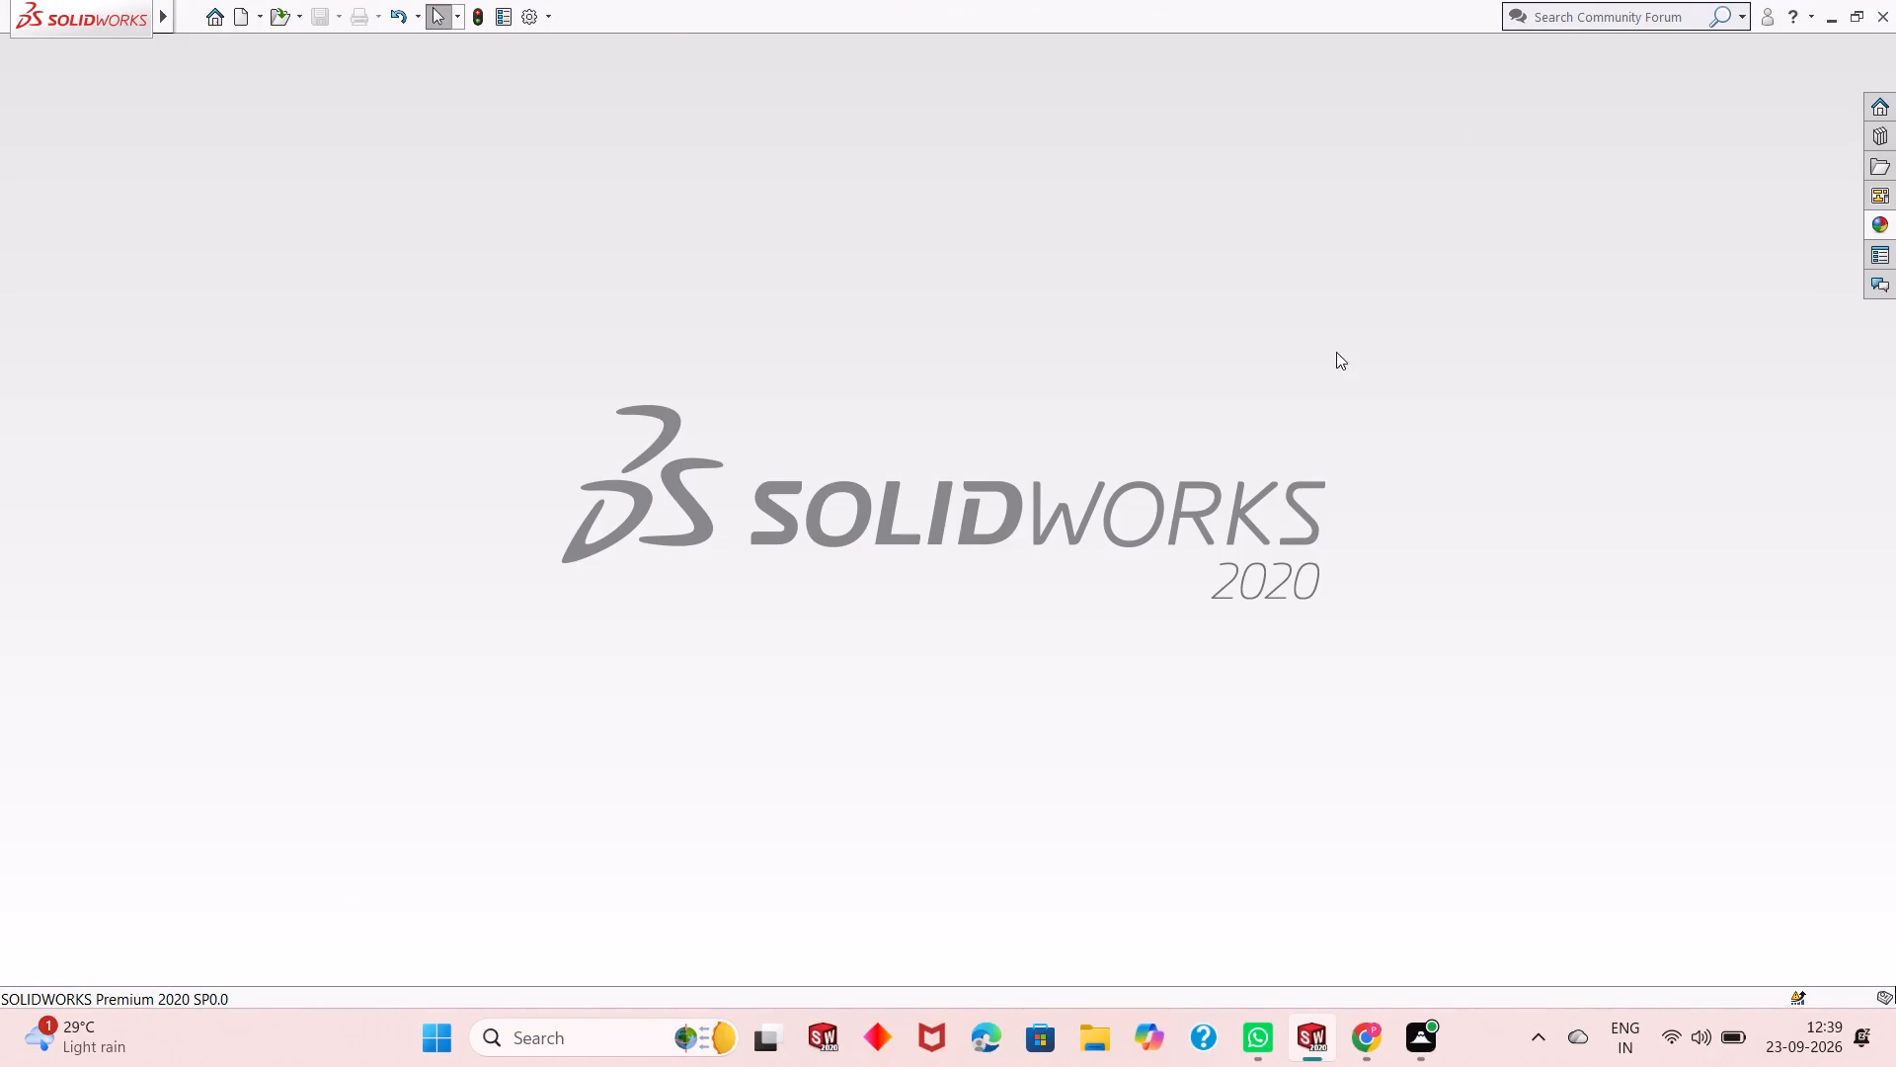
left_click(239, 20)
double_click(459, 530)
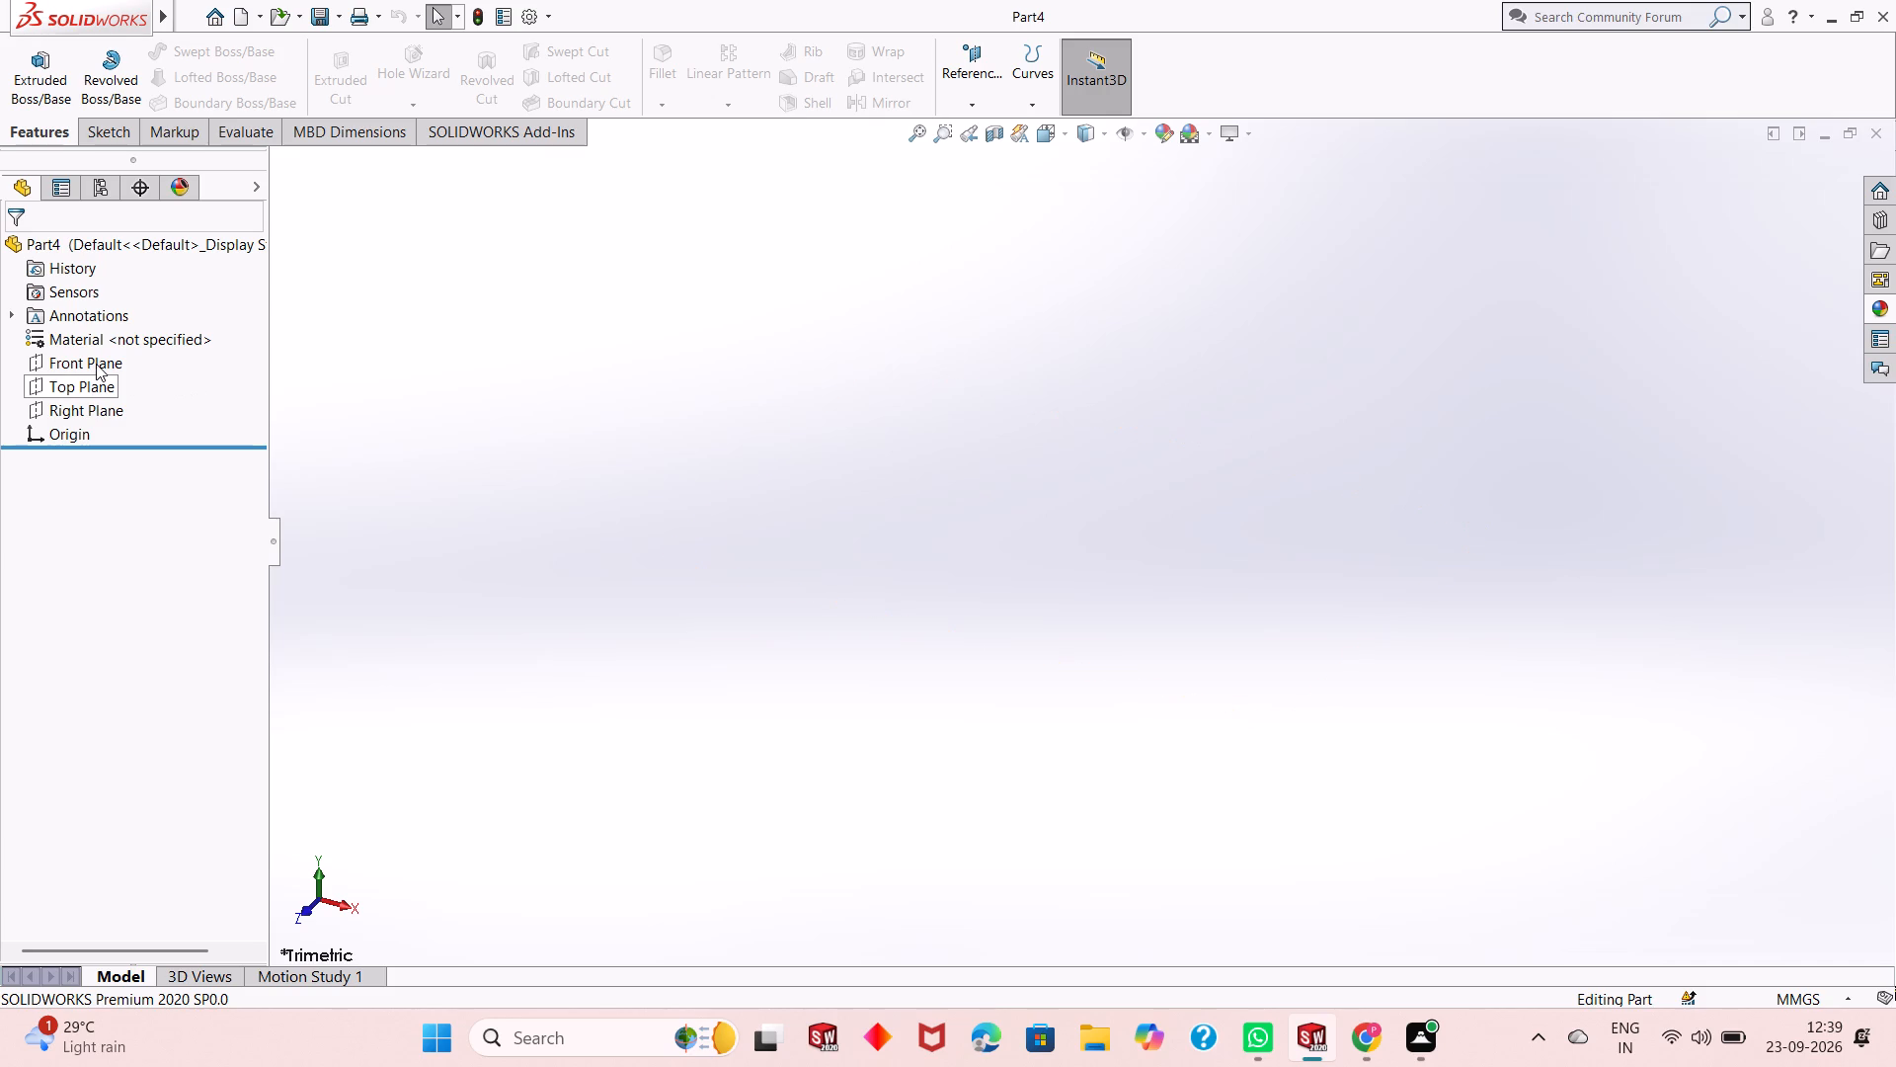
Sketch a center rectangle about 252 by 110 mm on the Top Plane, centred on the origin.
left_click(96, 363)
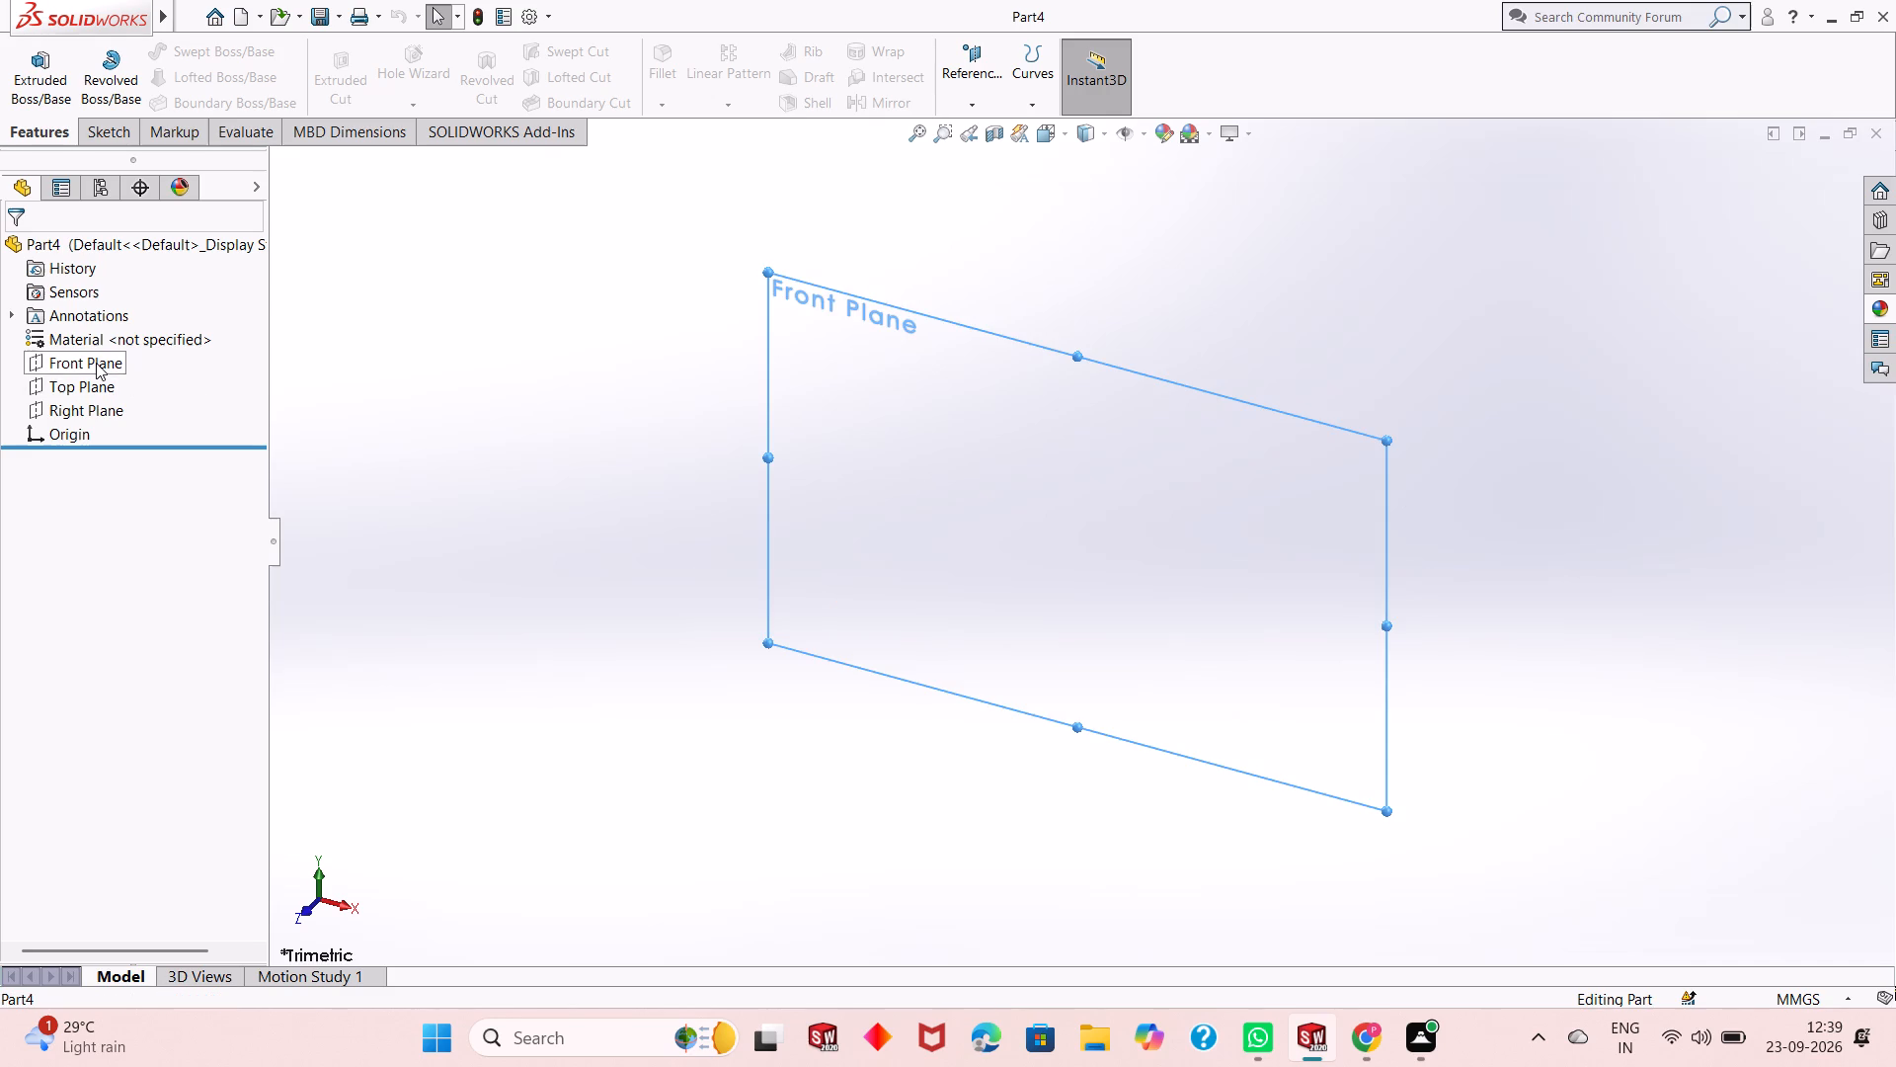
left_click(102, 385)
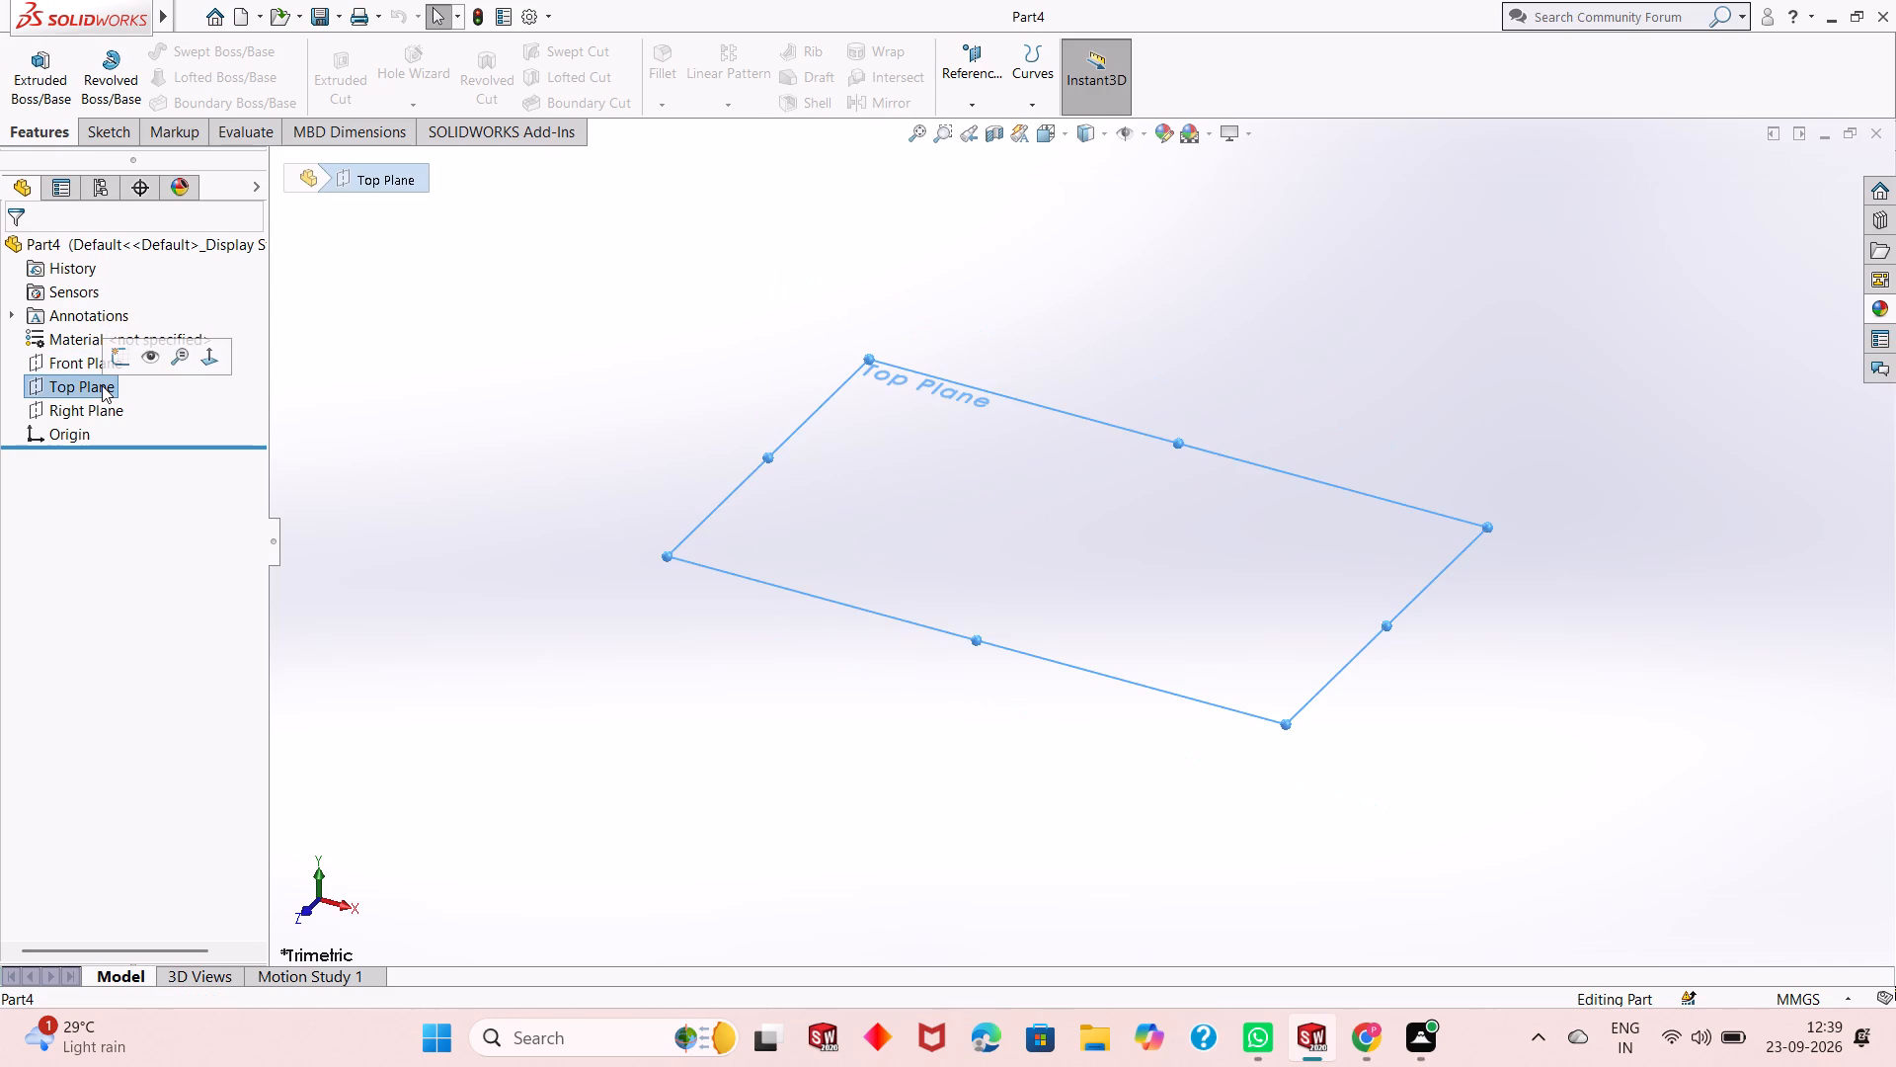
left_click(115, 361)
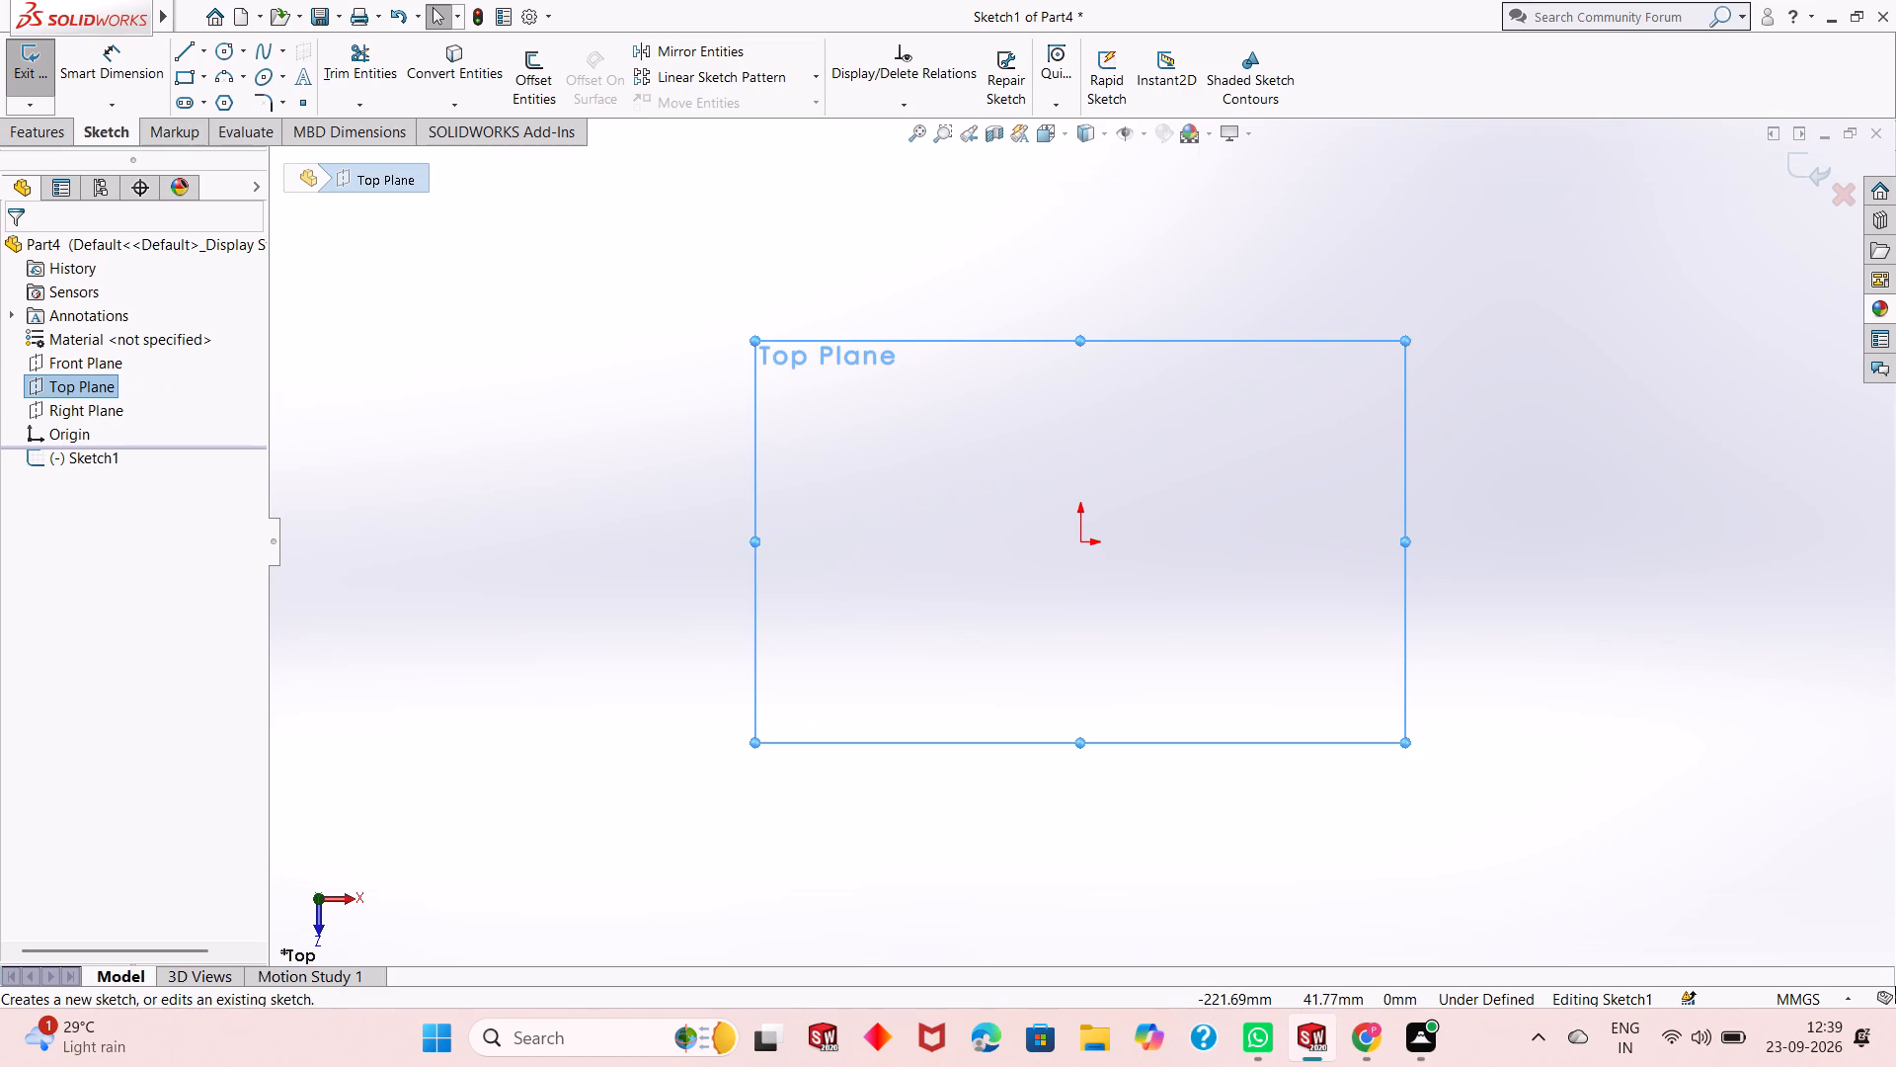
left_click(207, 80)
left_click(215, 126)
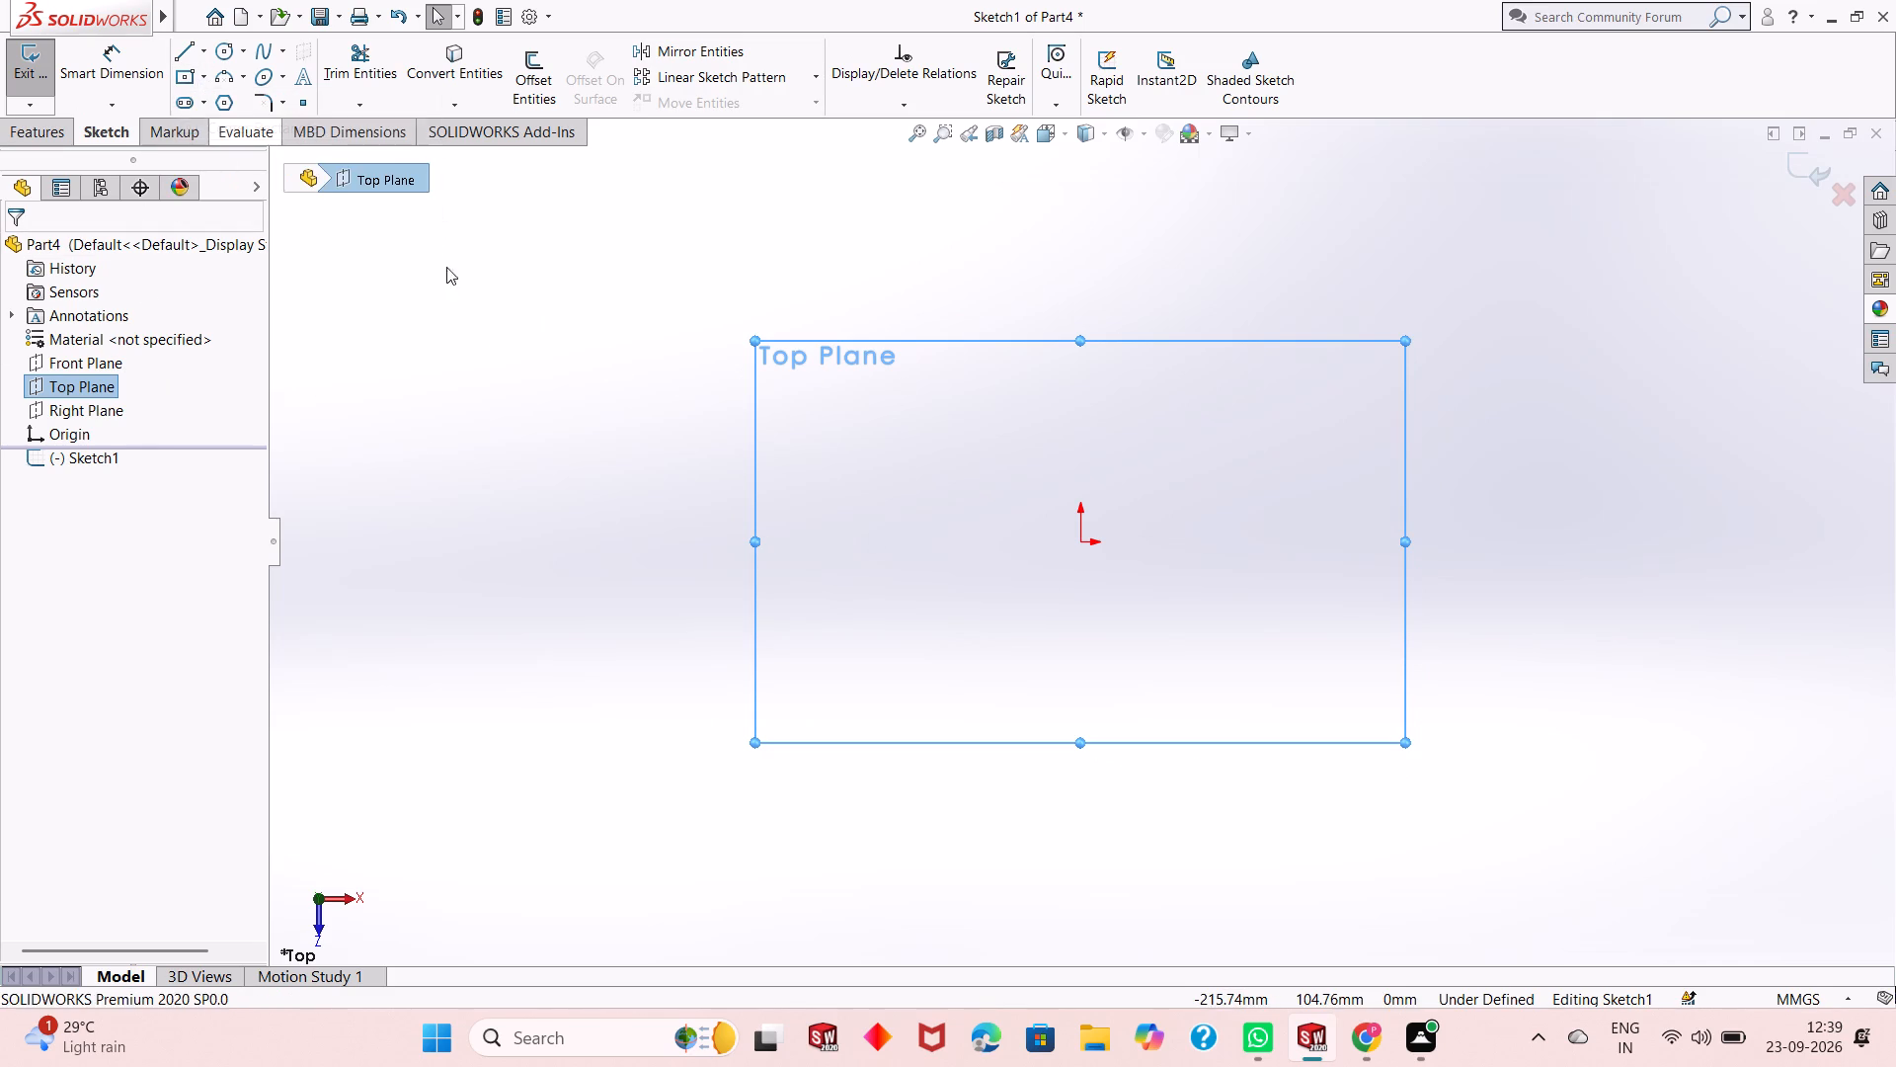
left_click(1082, 544)
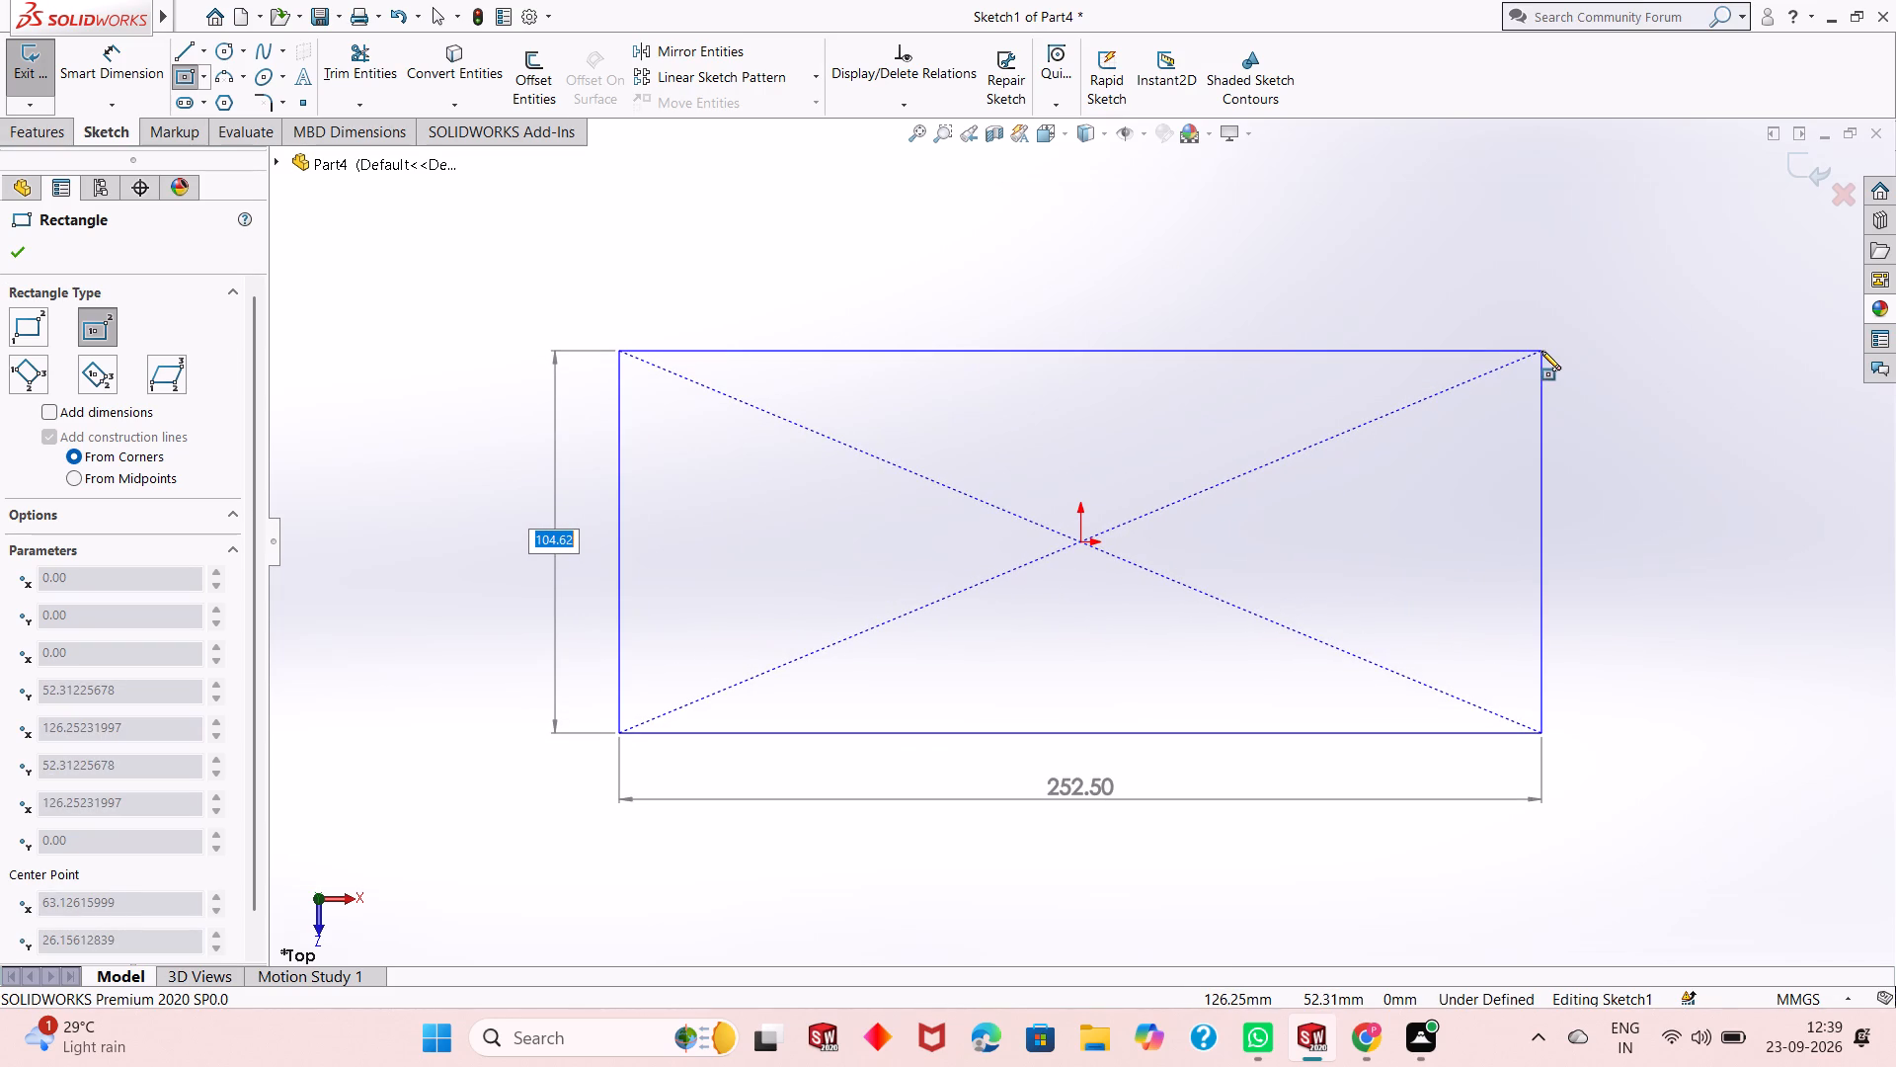
left_click(1540, 341)
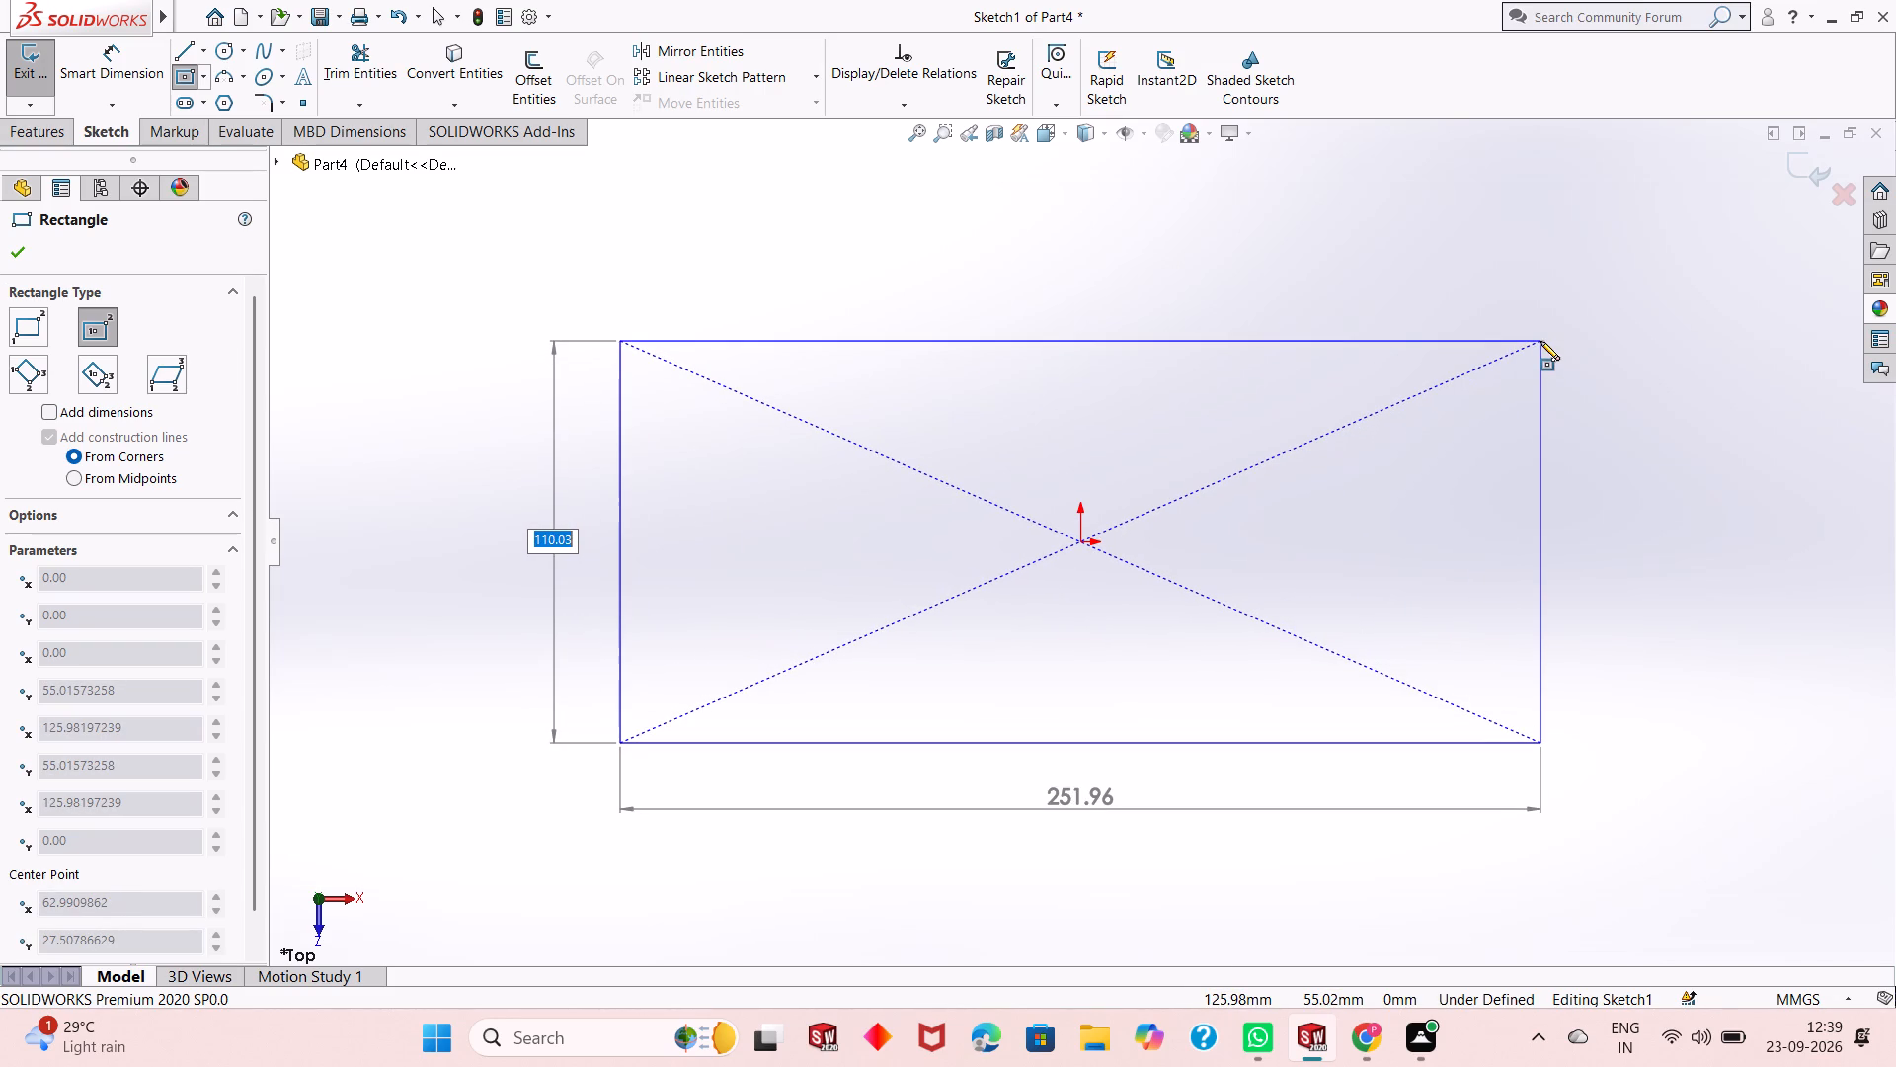
left_click(24, 246)
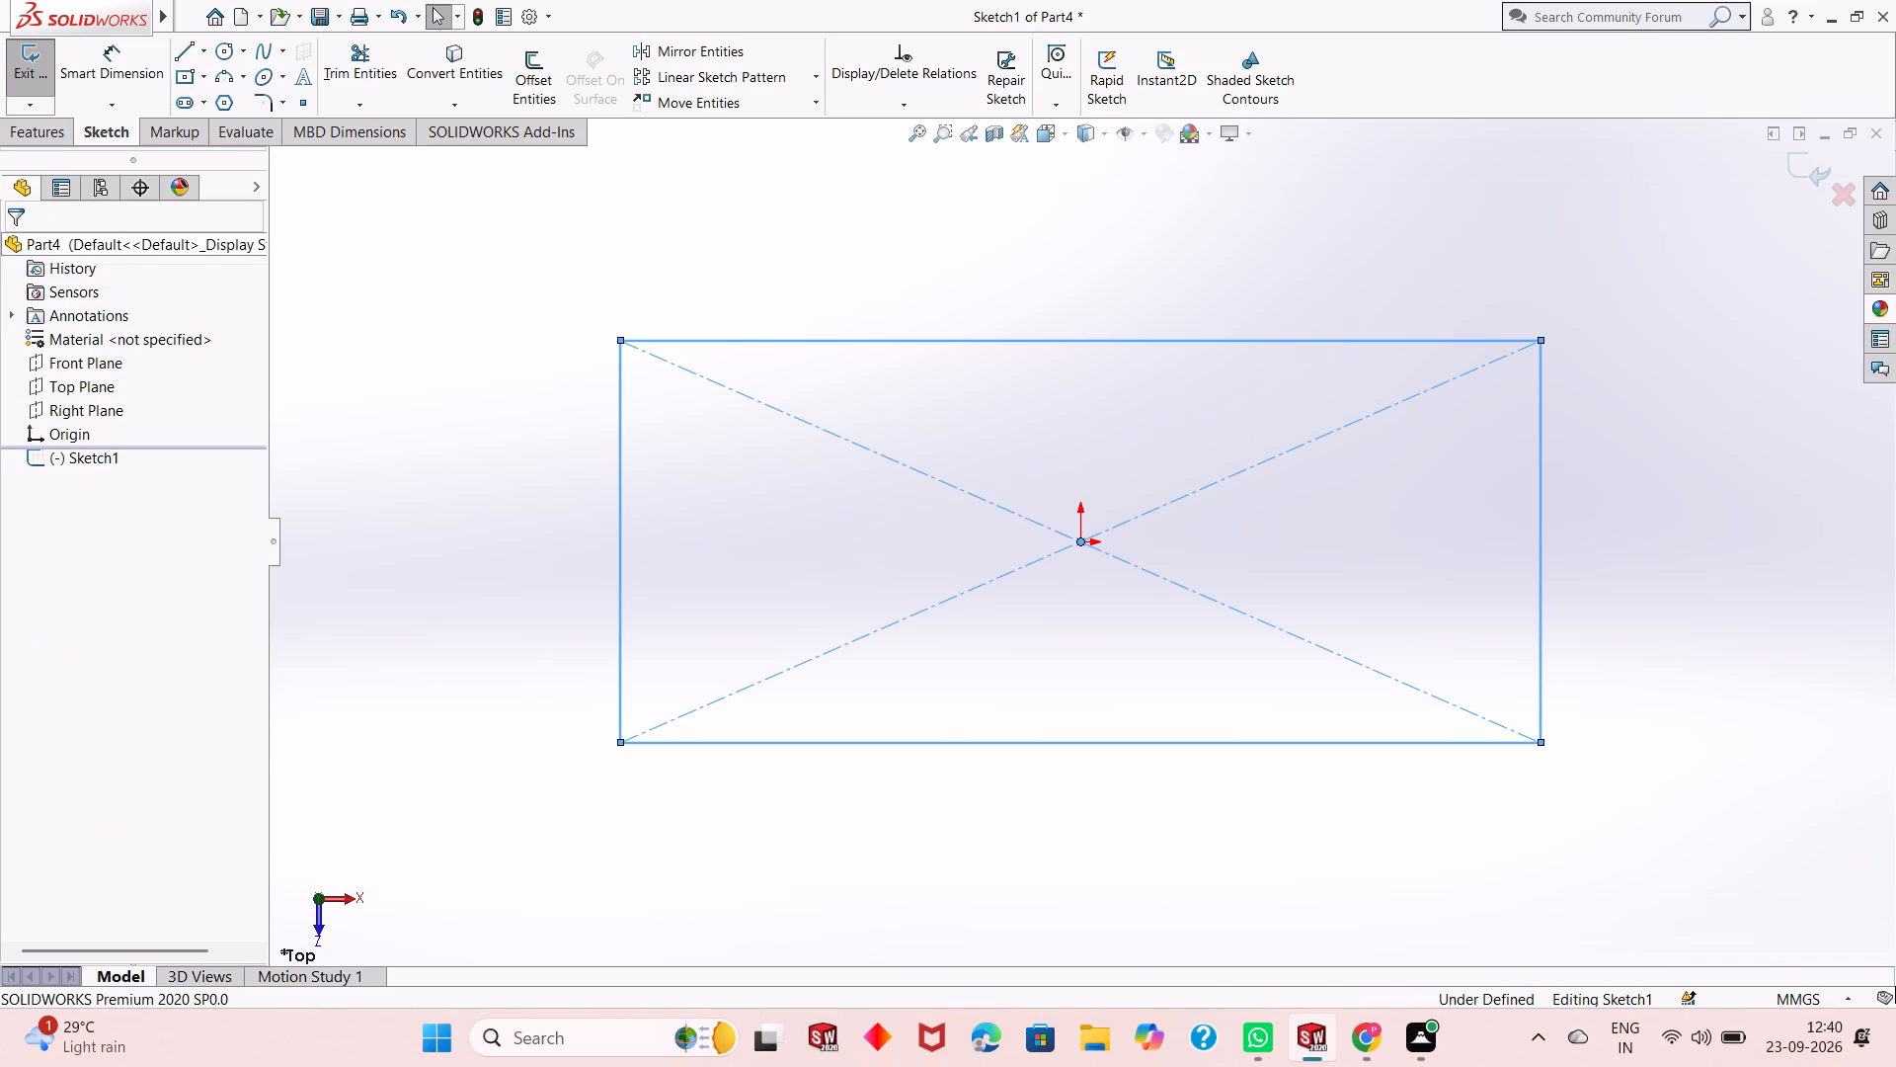
Dimension the rectangle with a horizontal side of 106 mm and a vertical side of 82 mm.
left_click(118, 80)
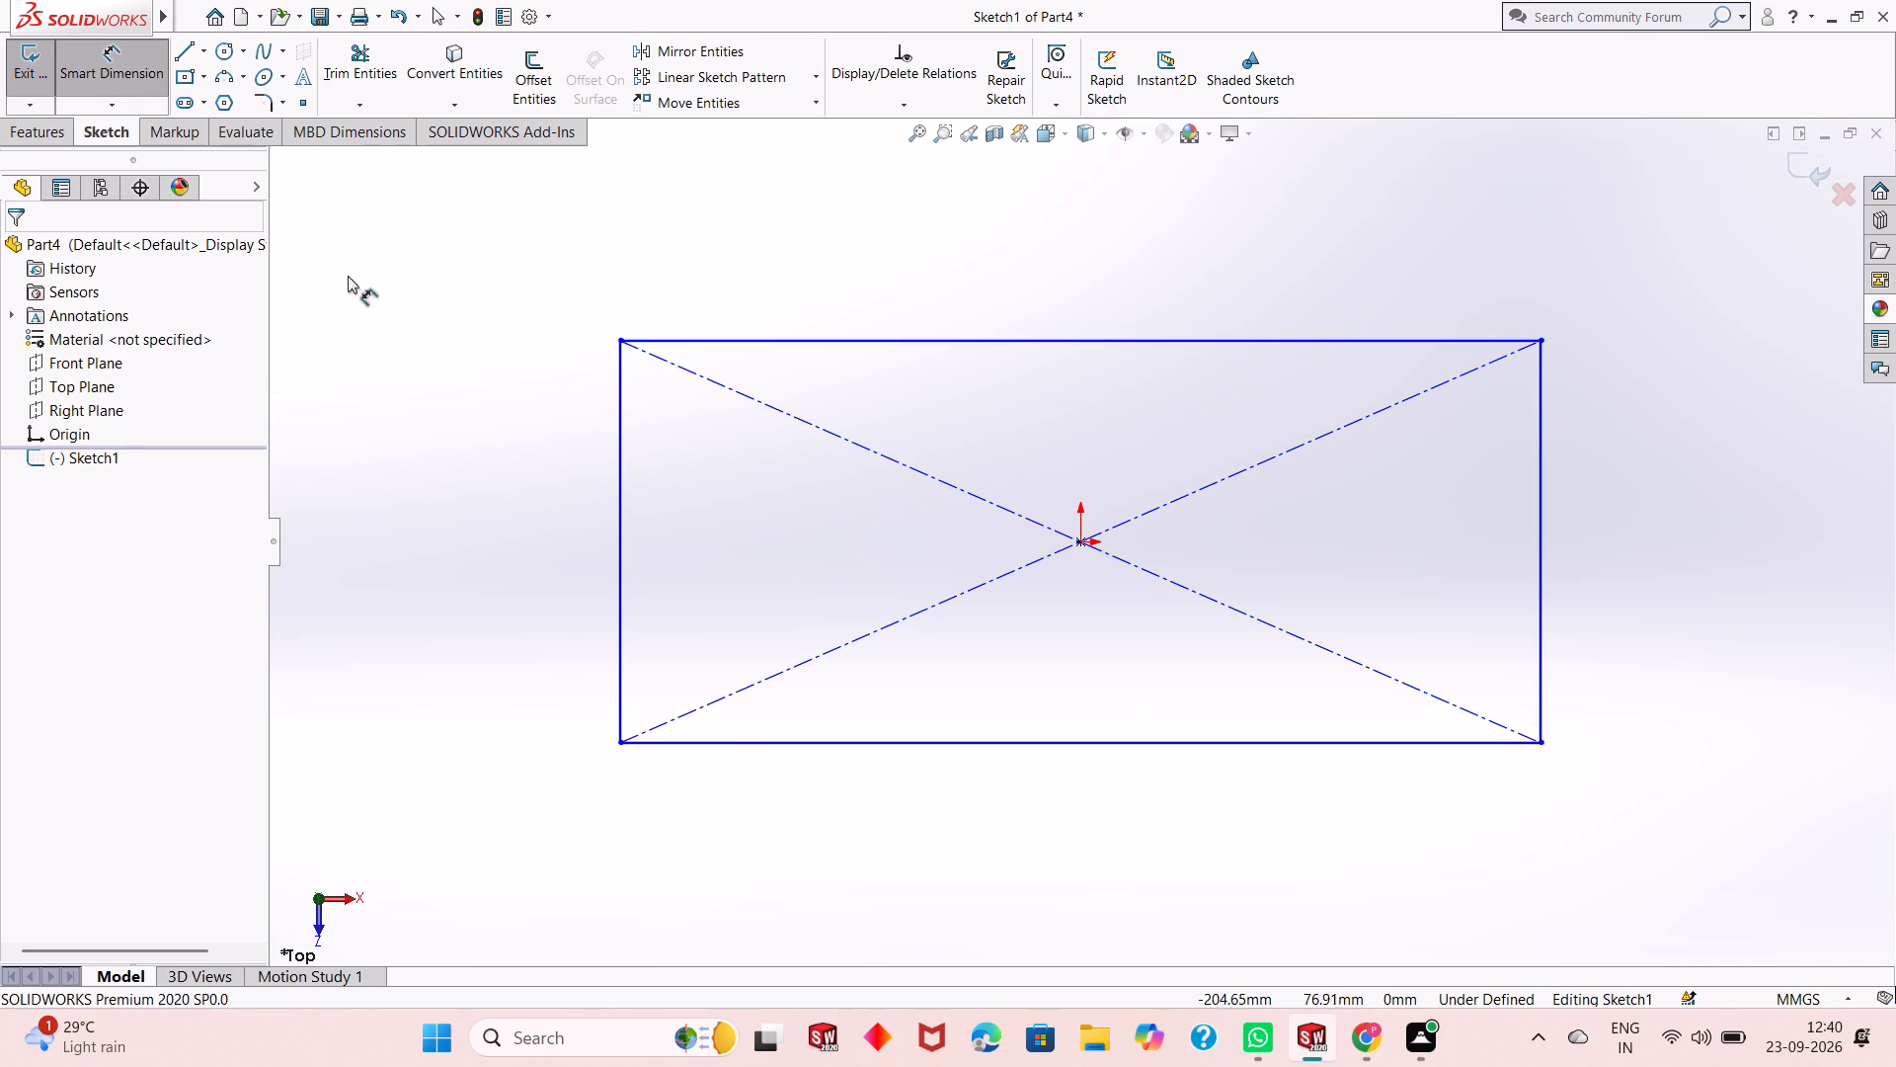
left_click(986, 746)
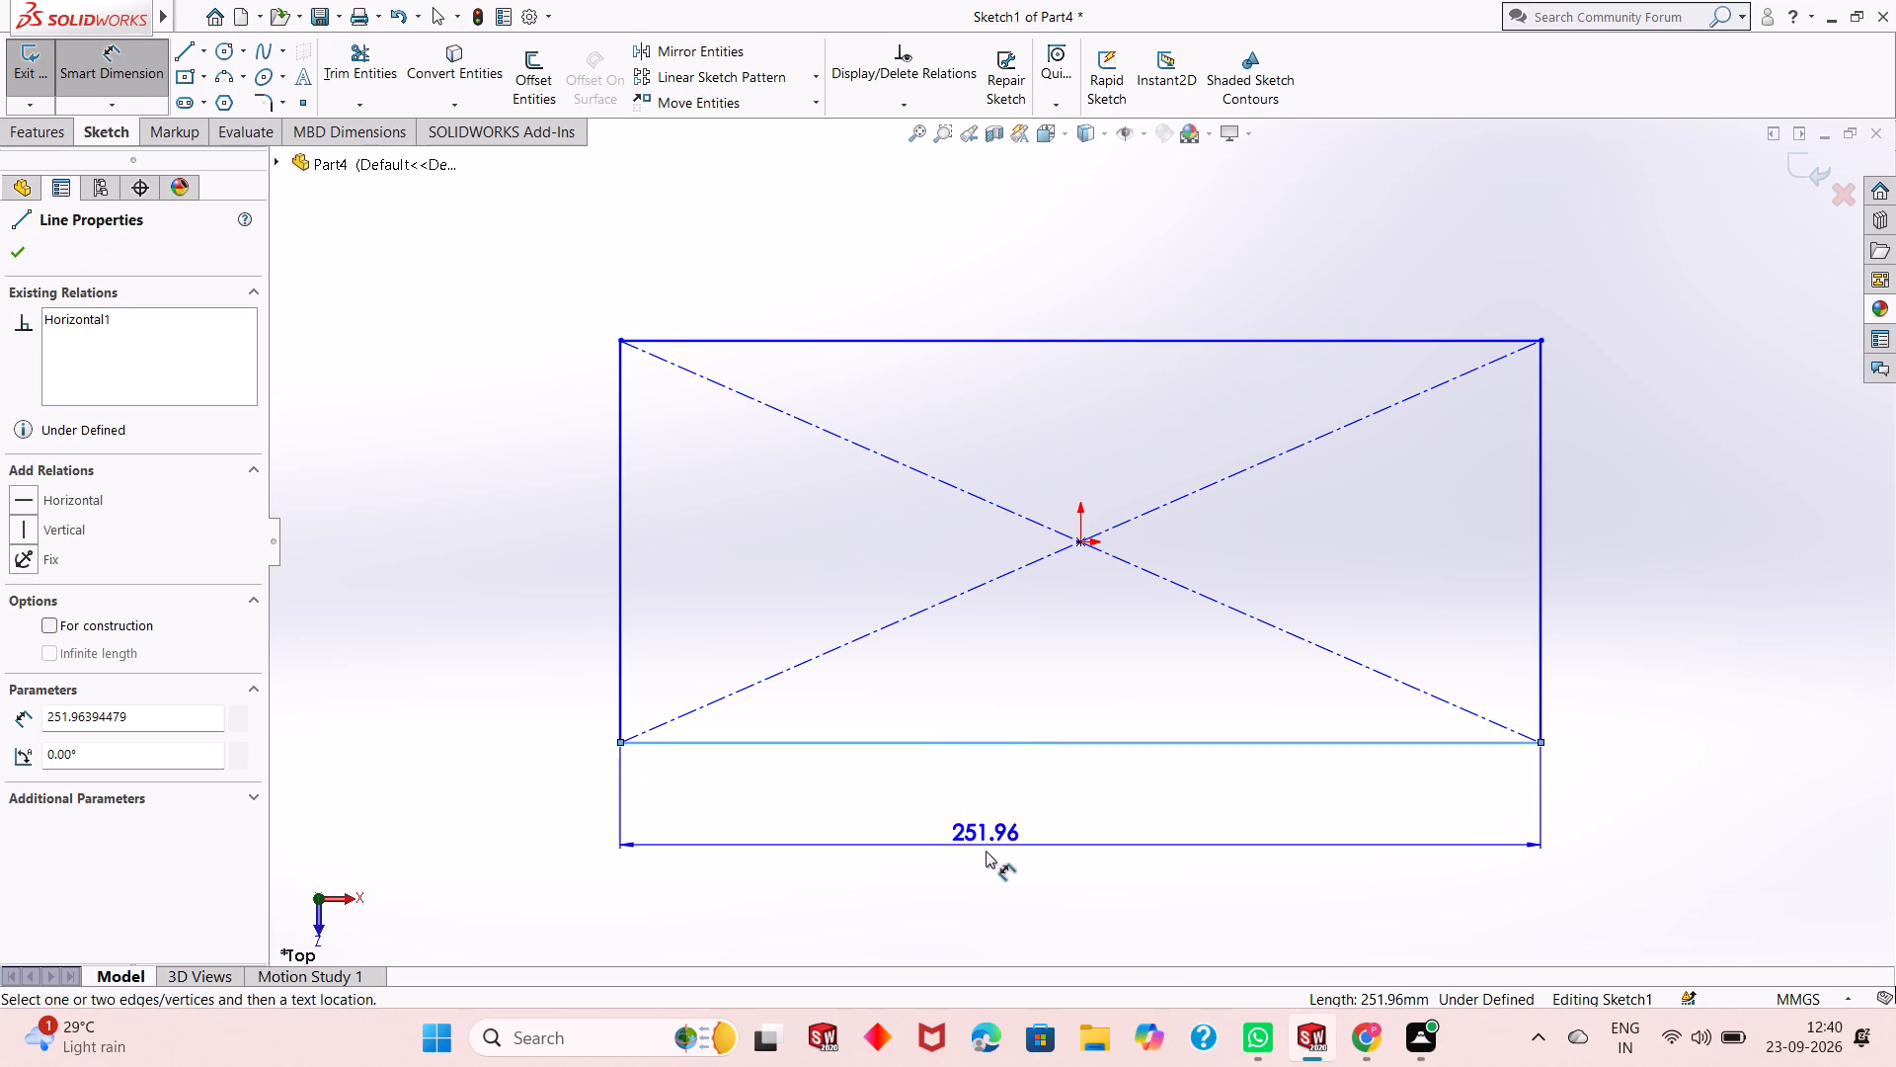
left_click(986, 851)
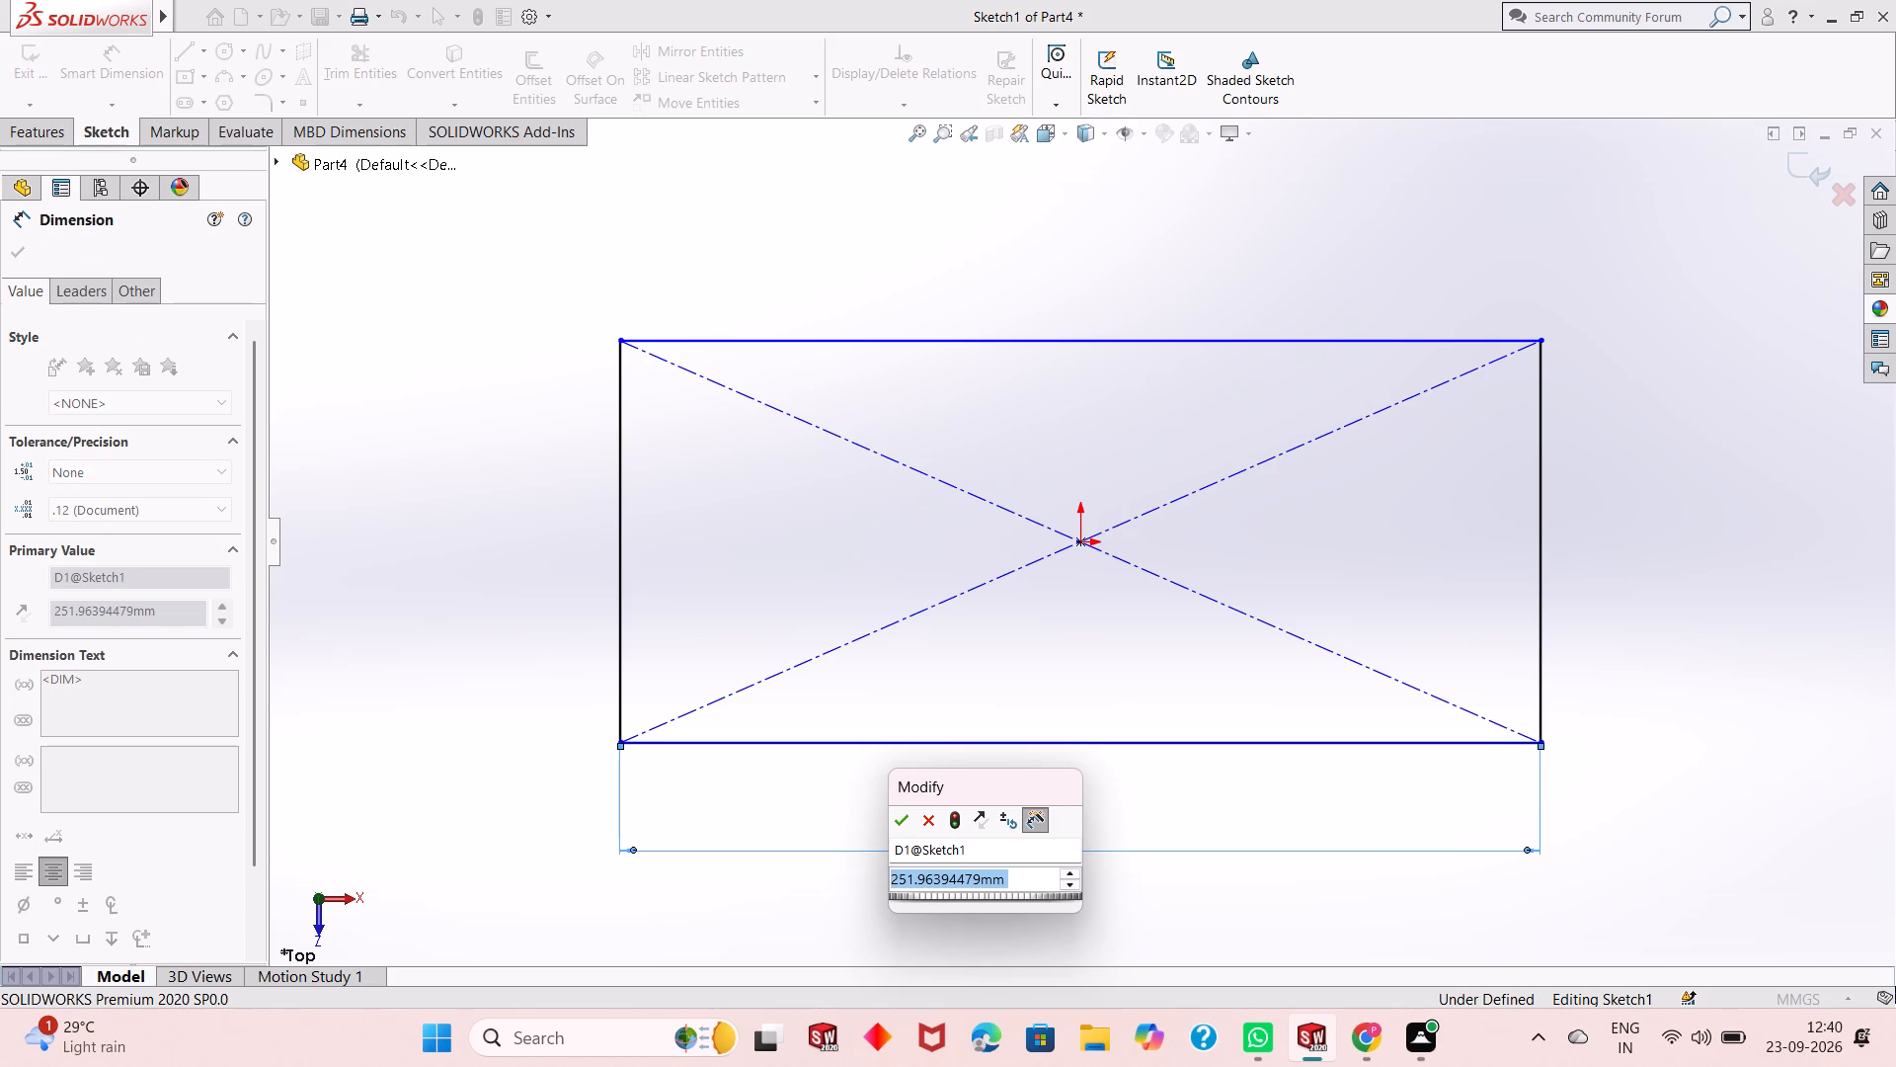
type("106")
key("Return")
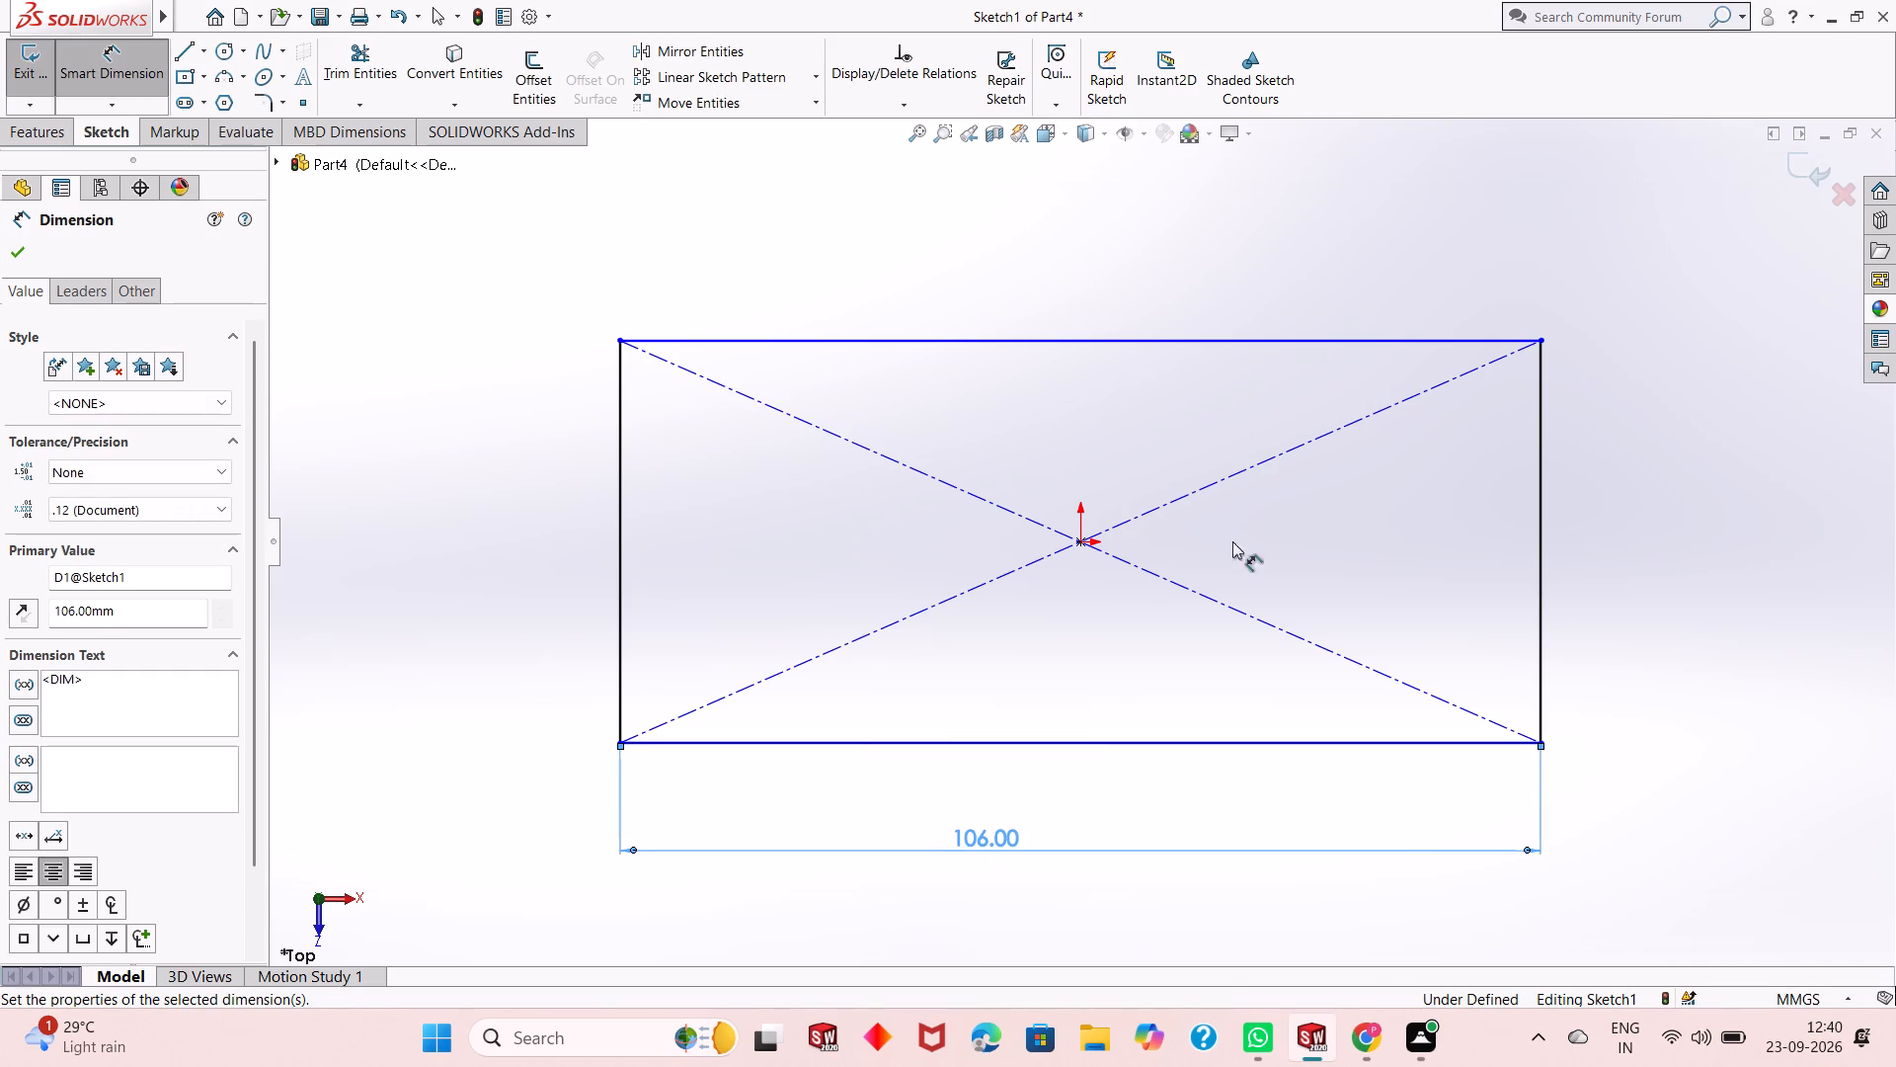
left_click(1539, 539)
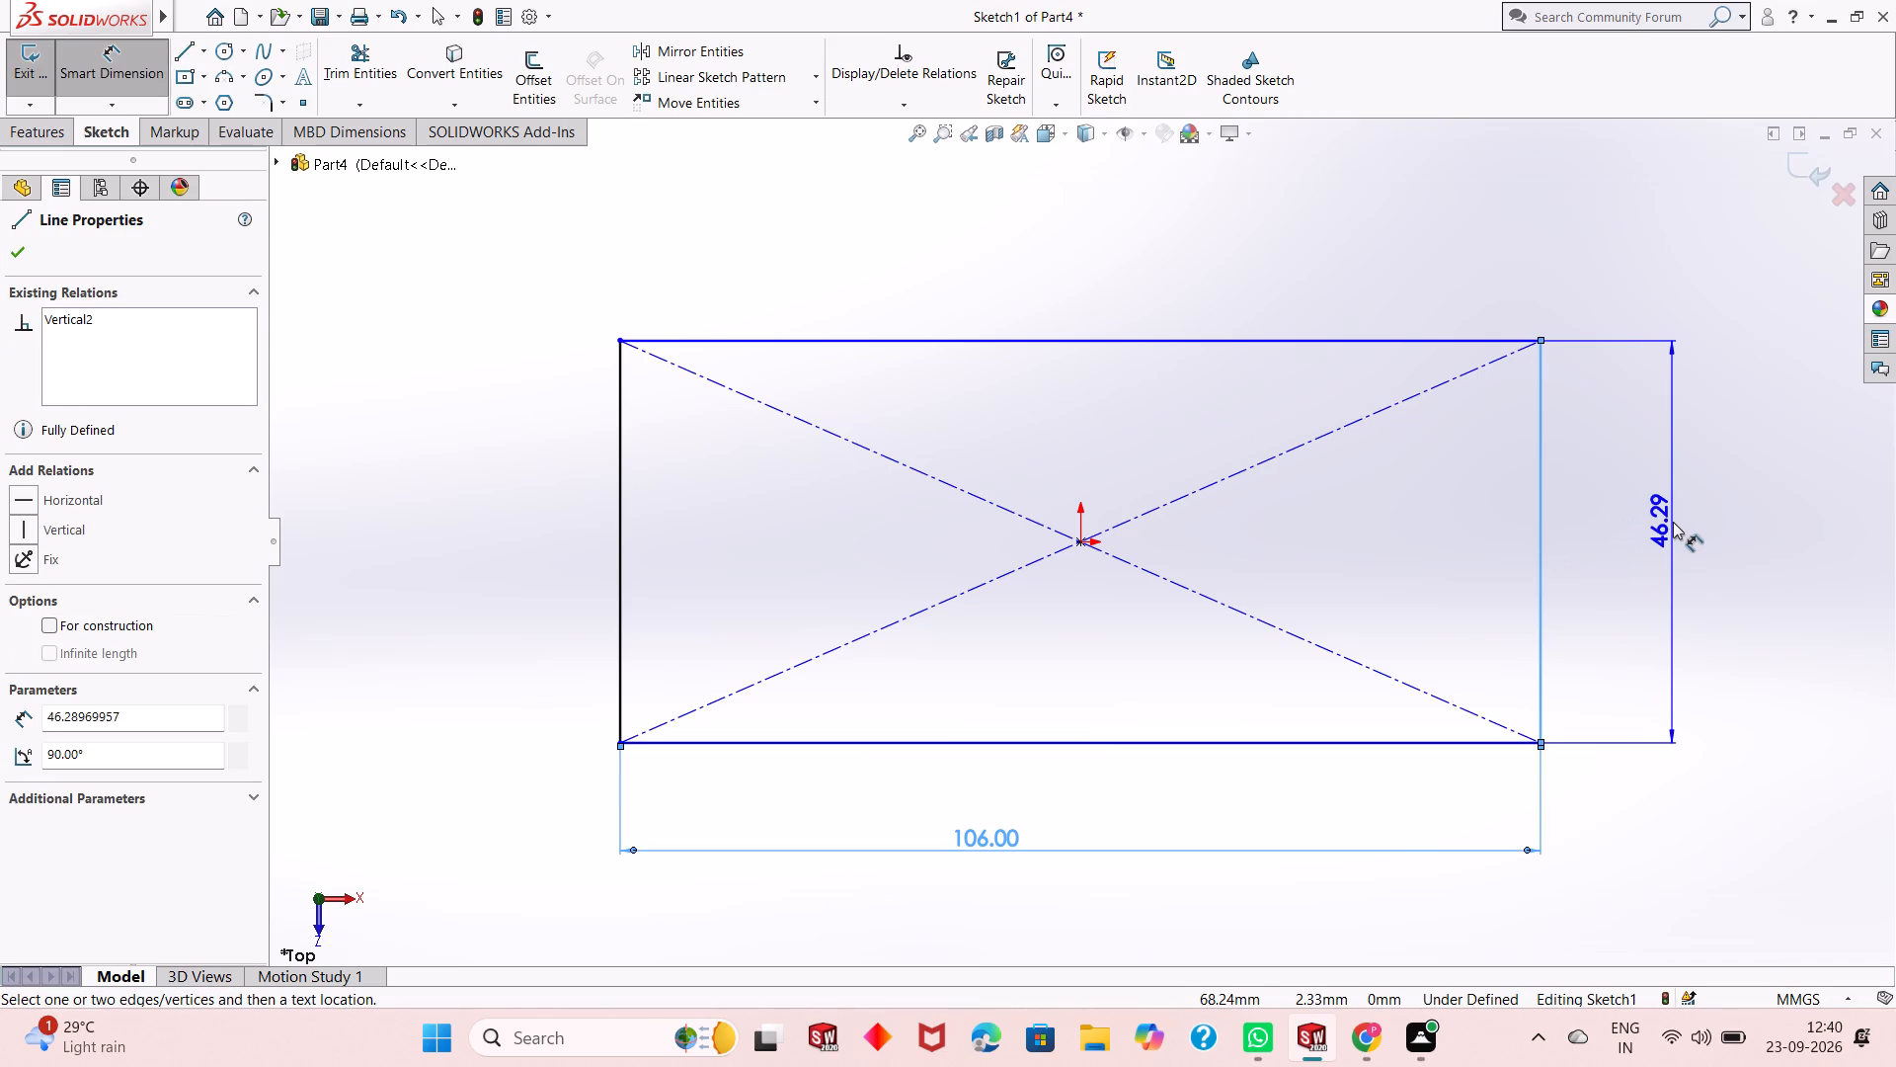
left_click(1673, 522)
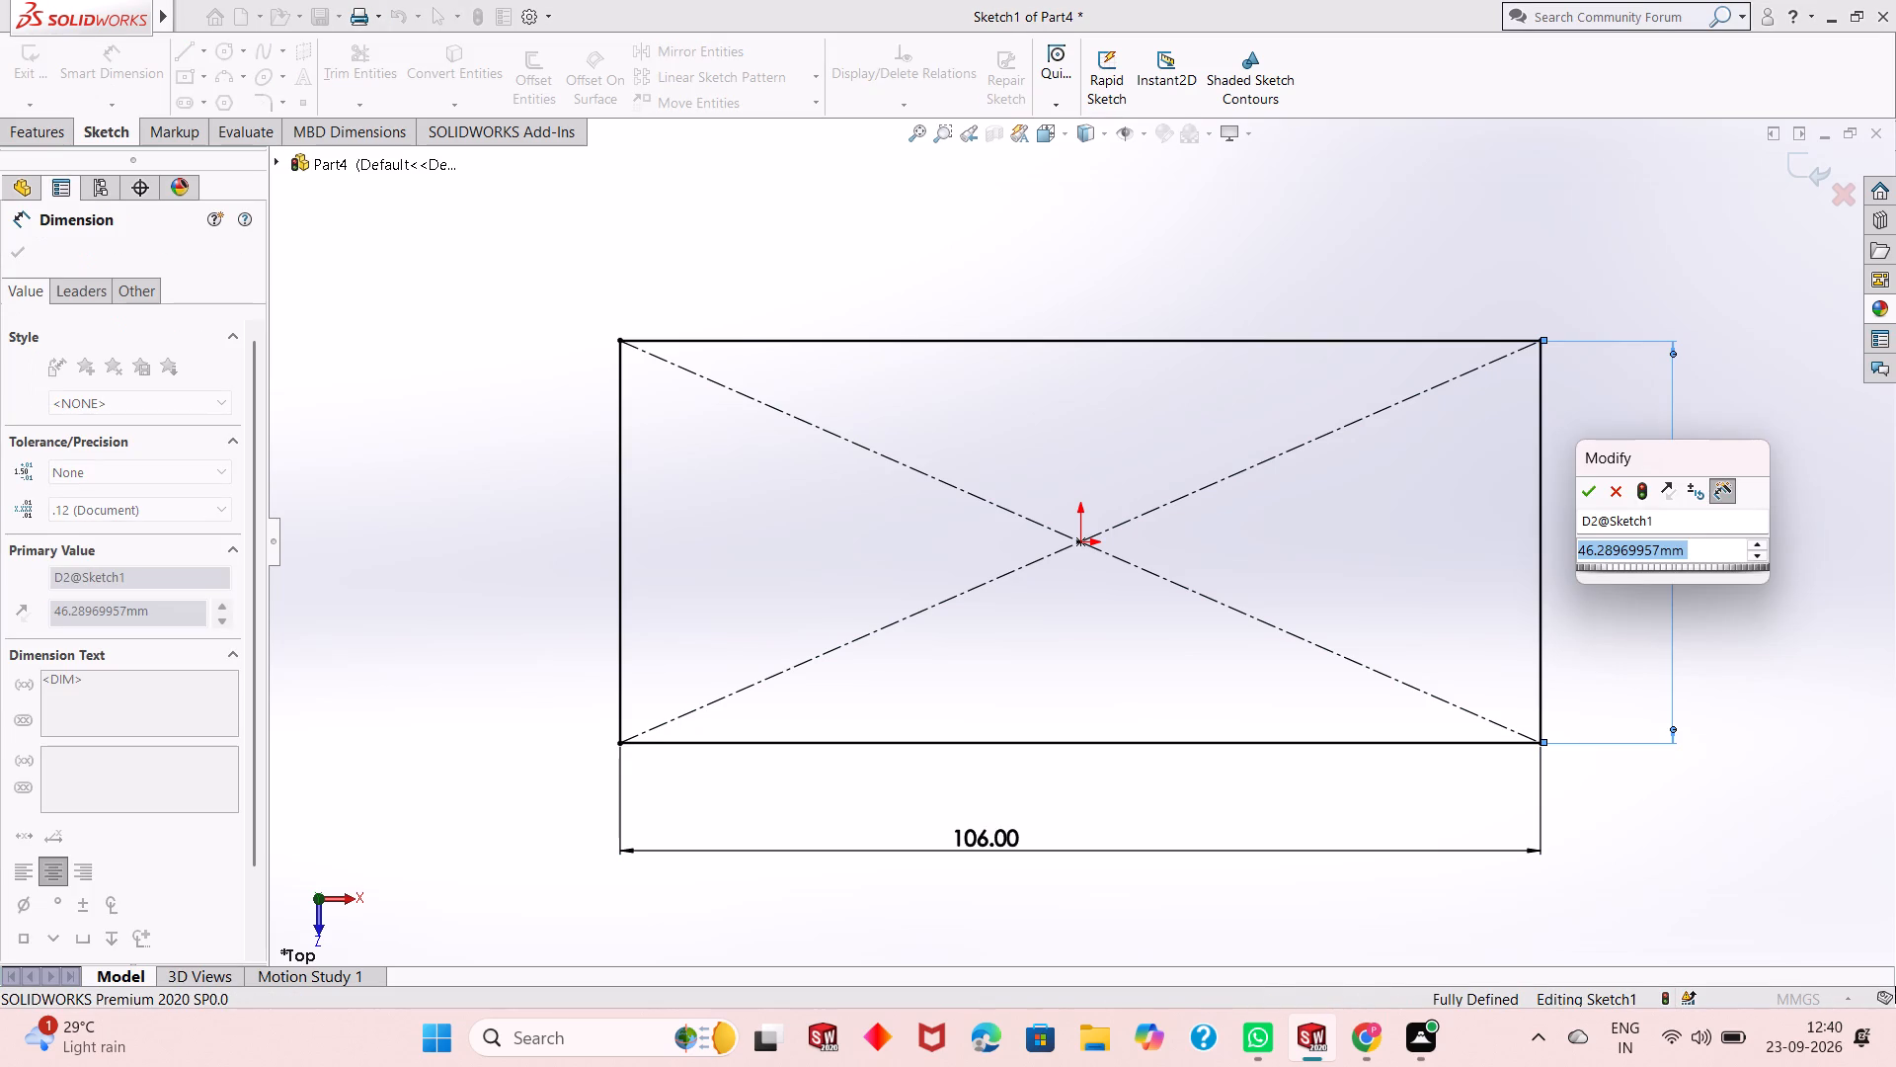
type("82")
key("Return")
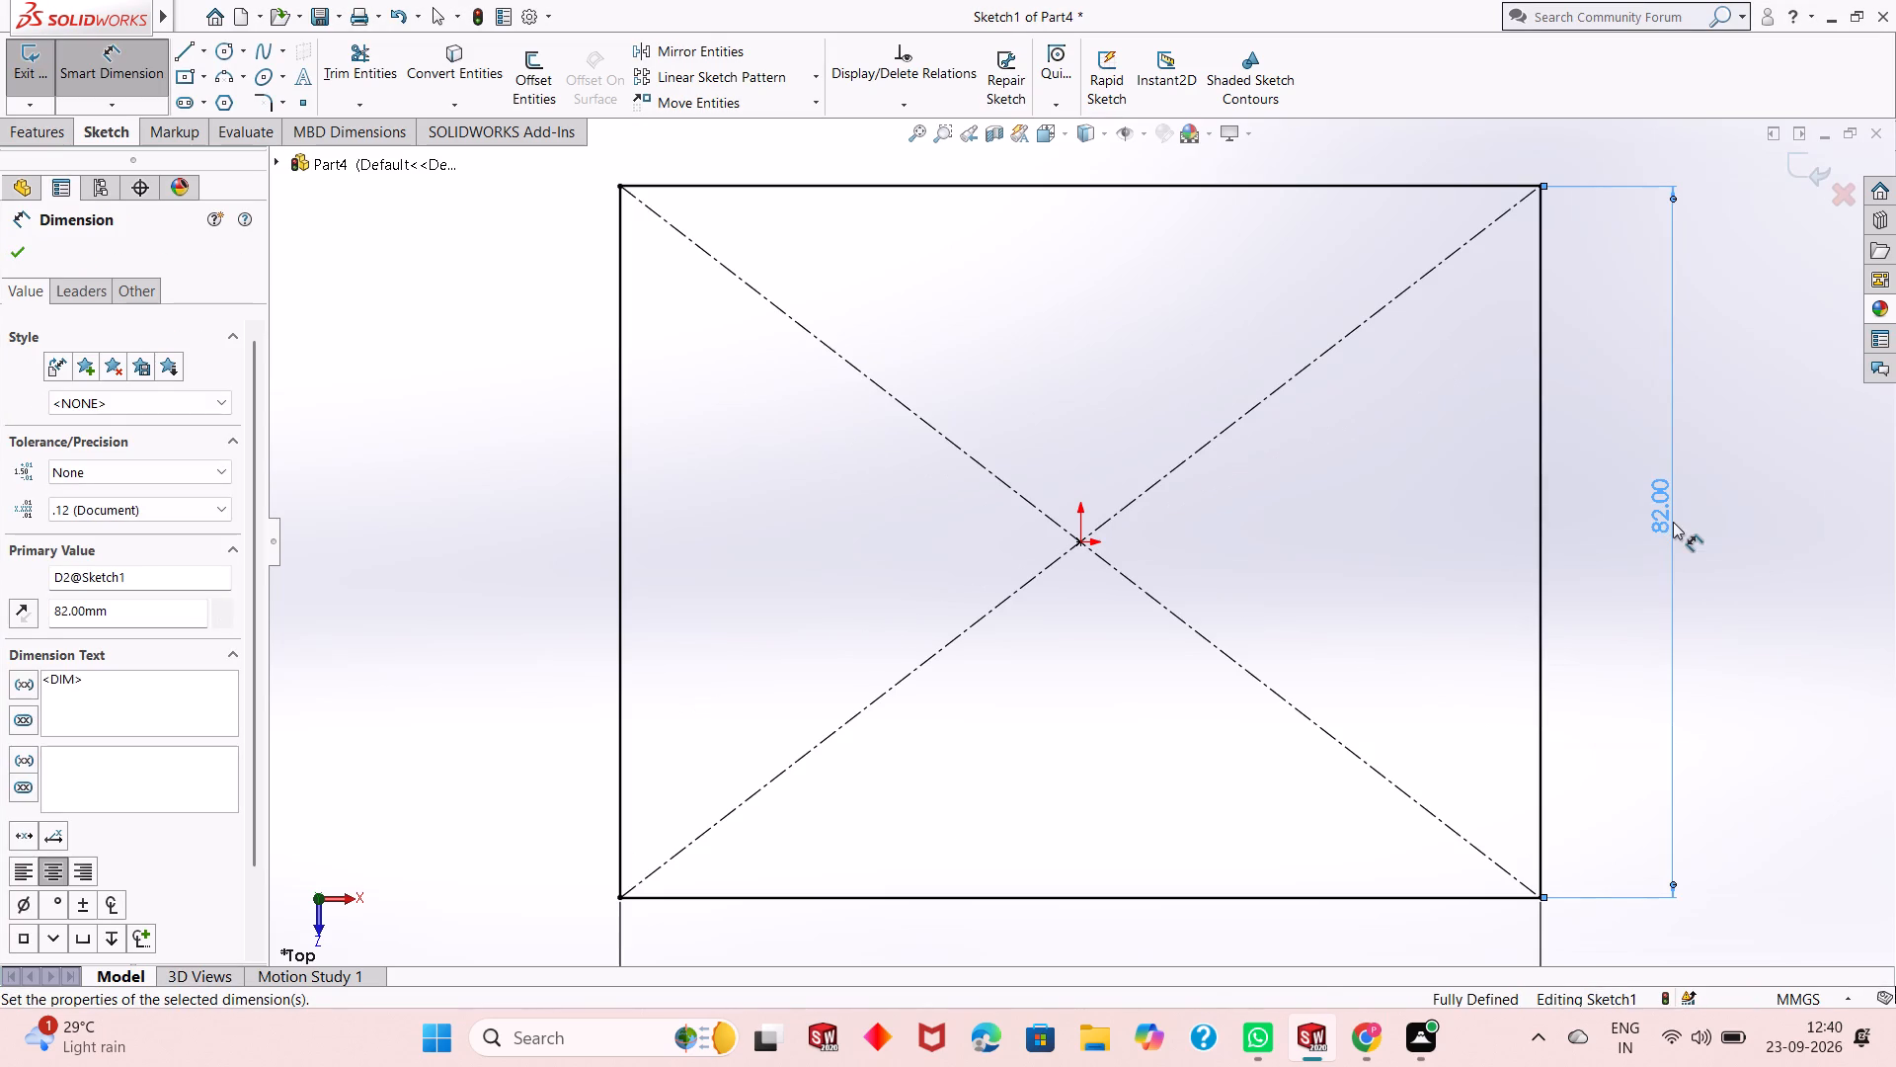
scroll(1259, 682, "up", 2)
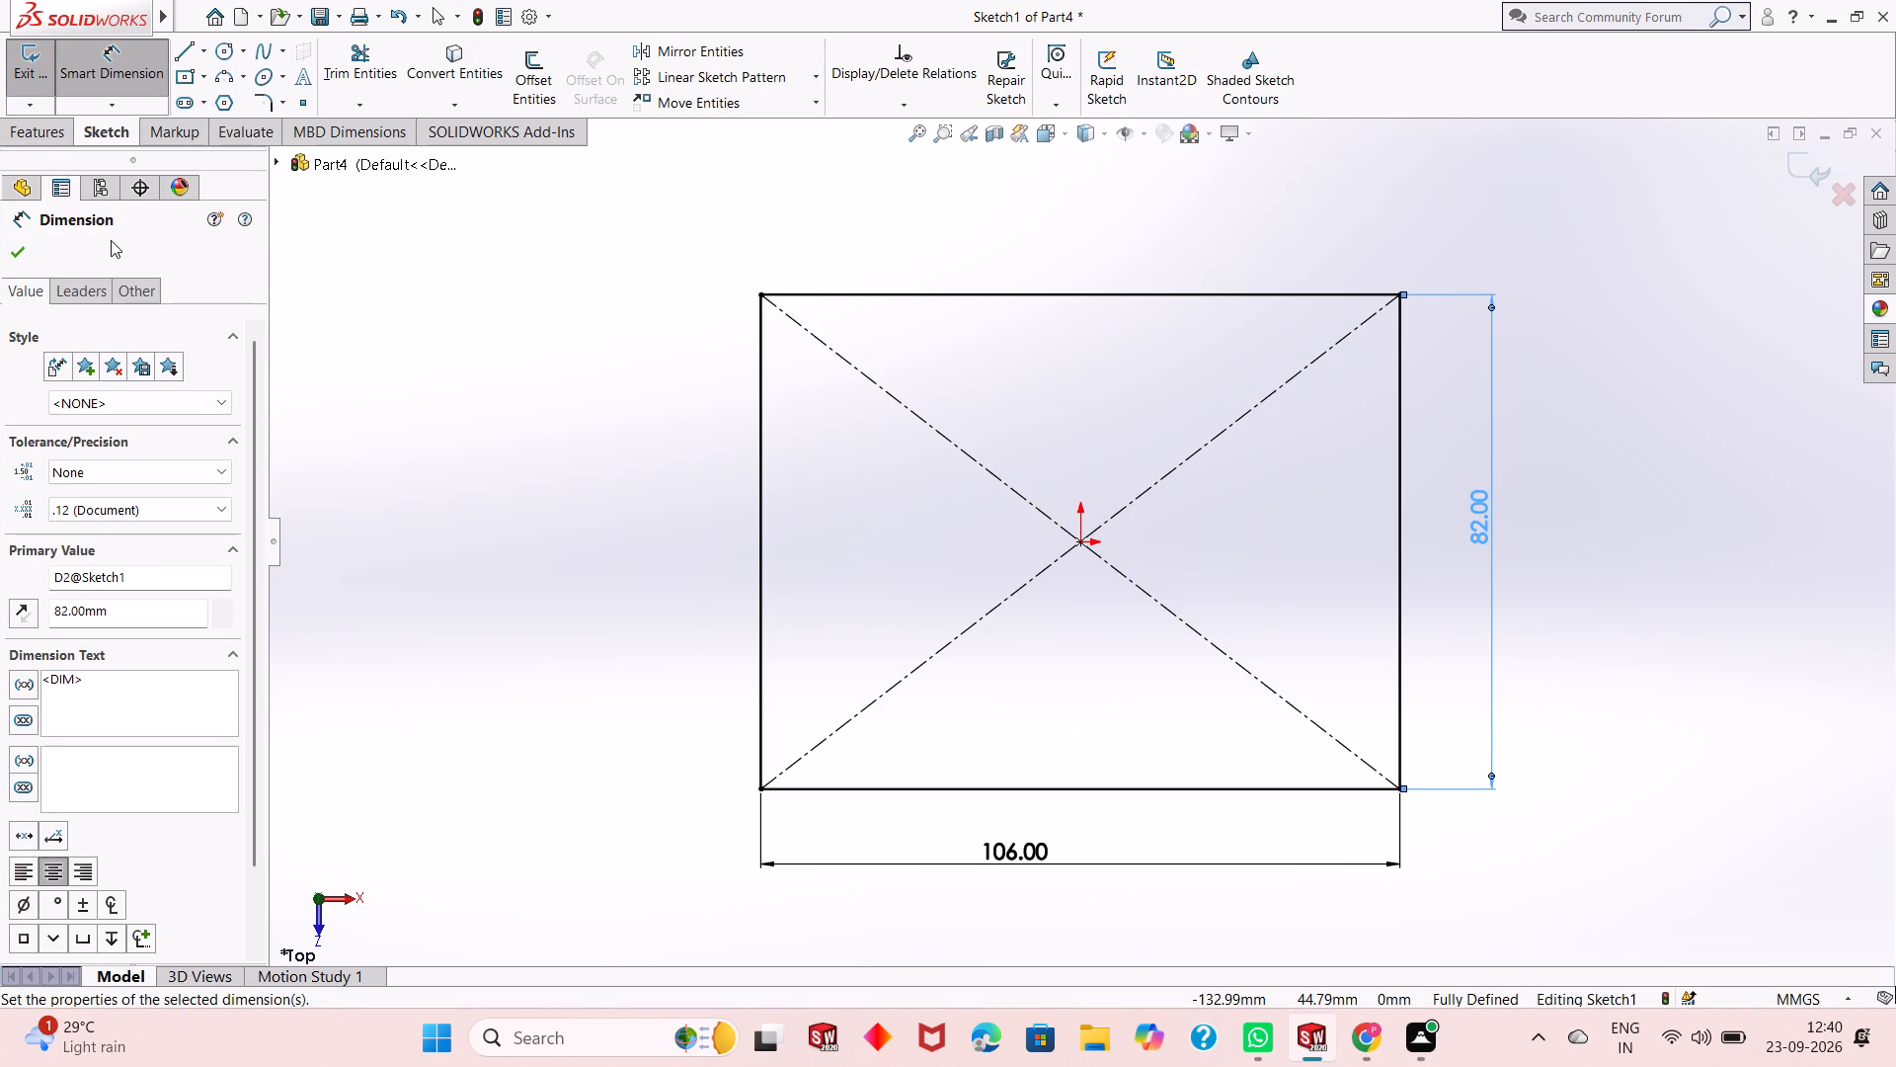
left_click(26, 261)
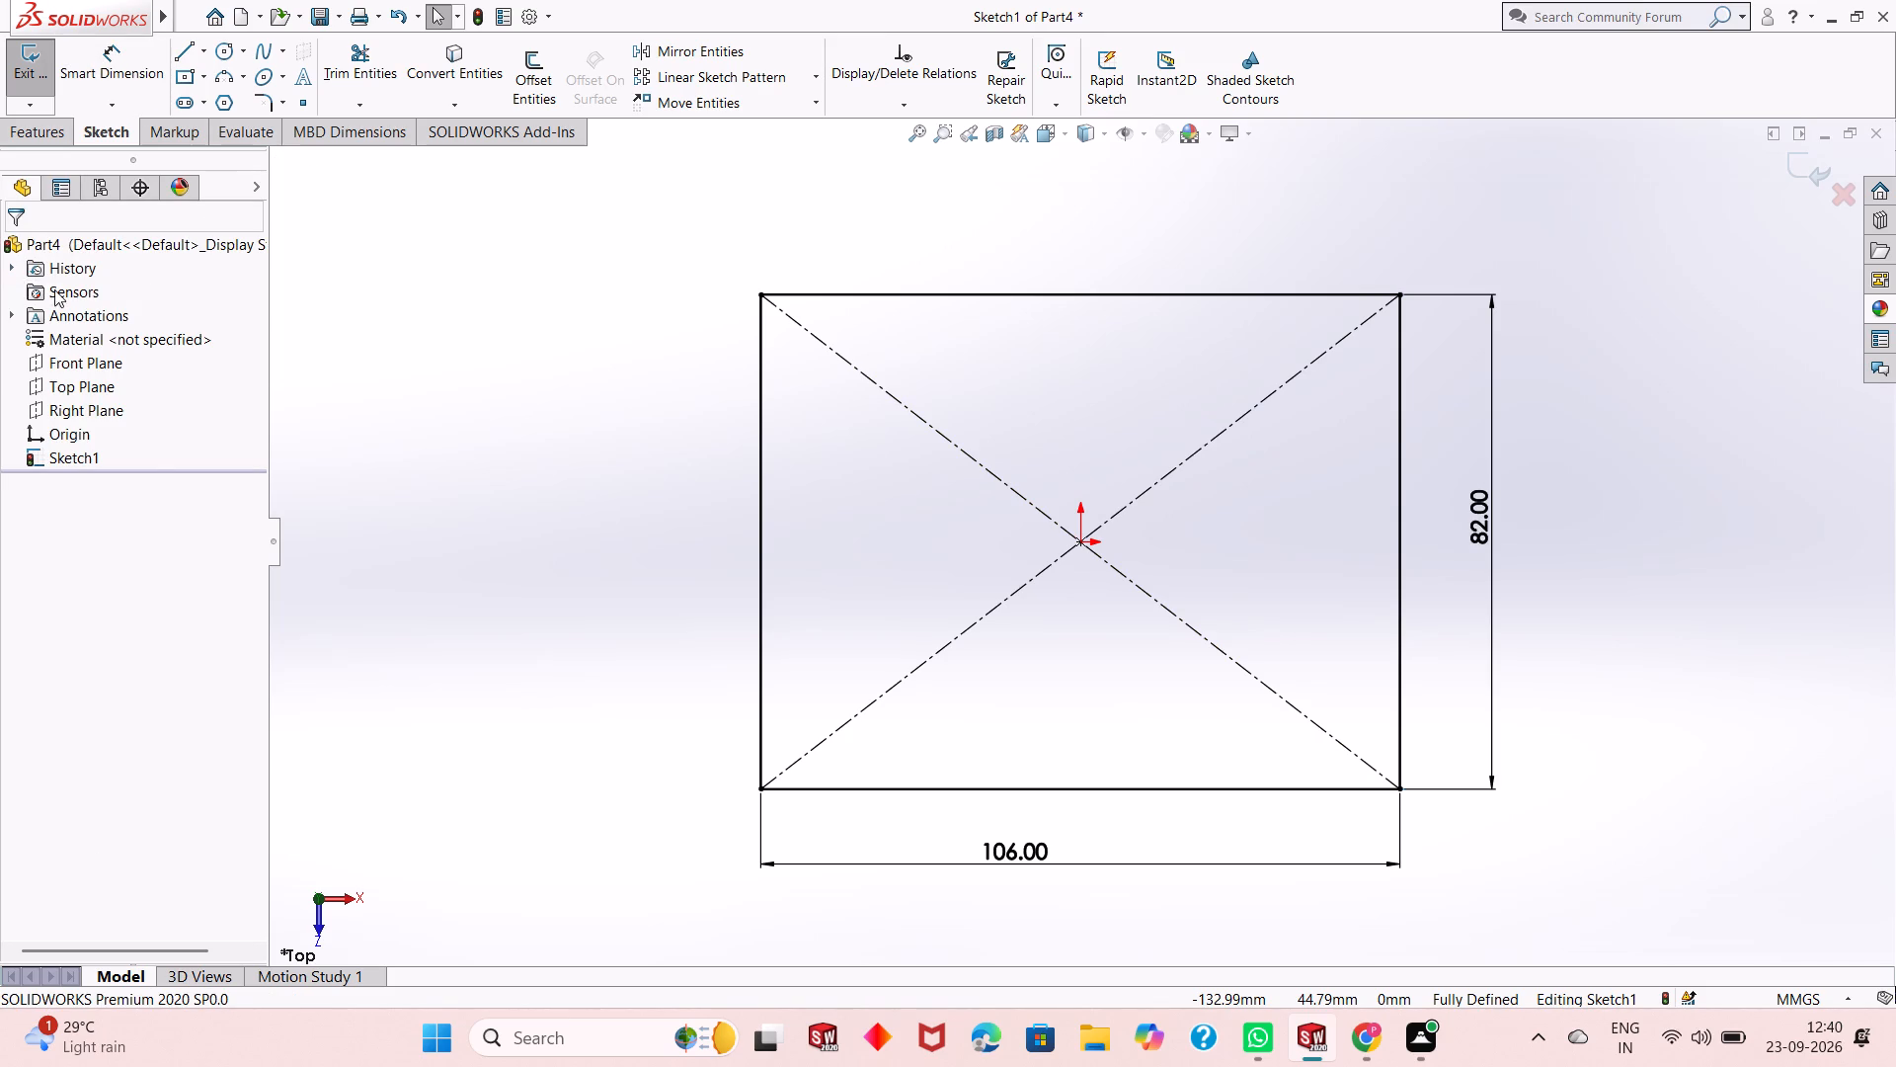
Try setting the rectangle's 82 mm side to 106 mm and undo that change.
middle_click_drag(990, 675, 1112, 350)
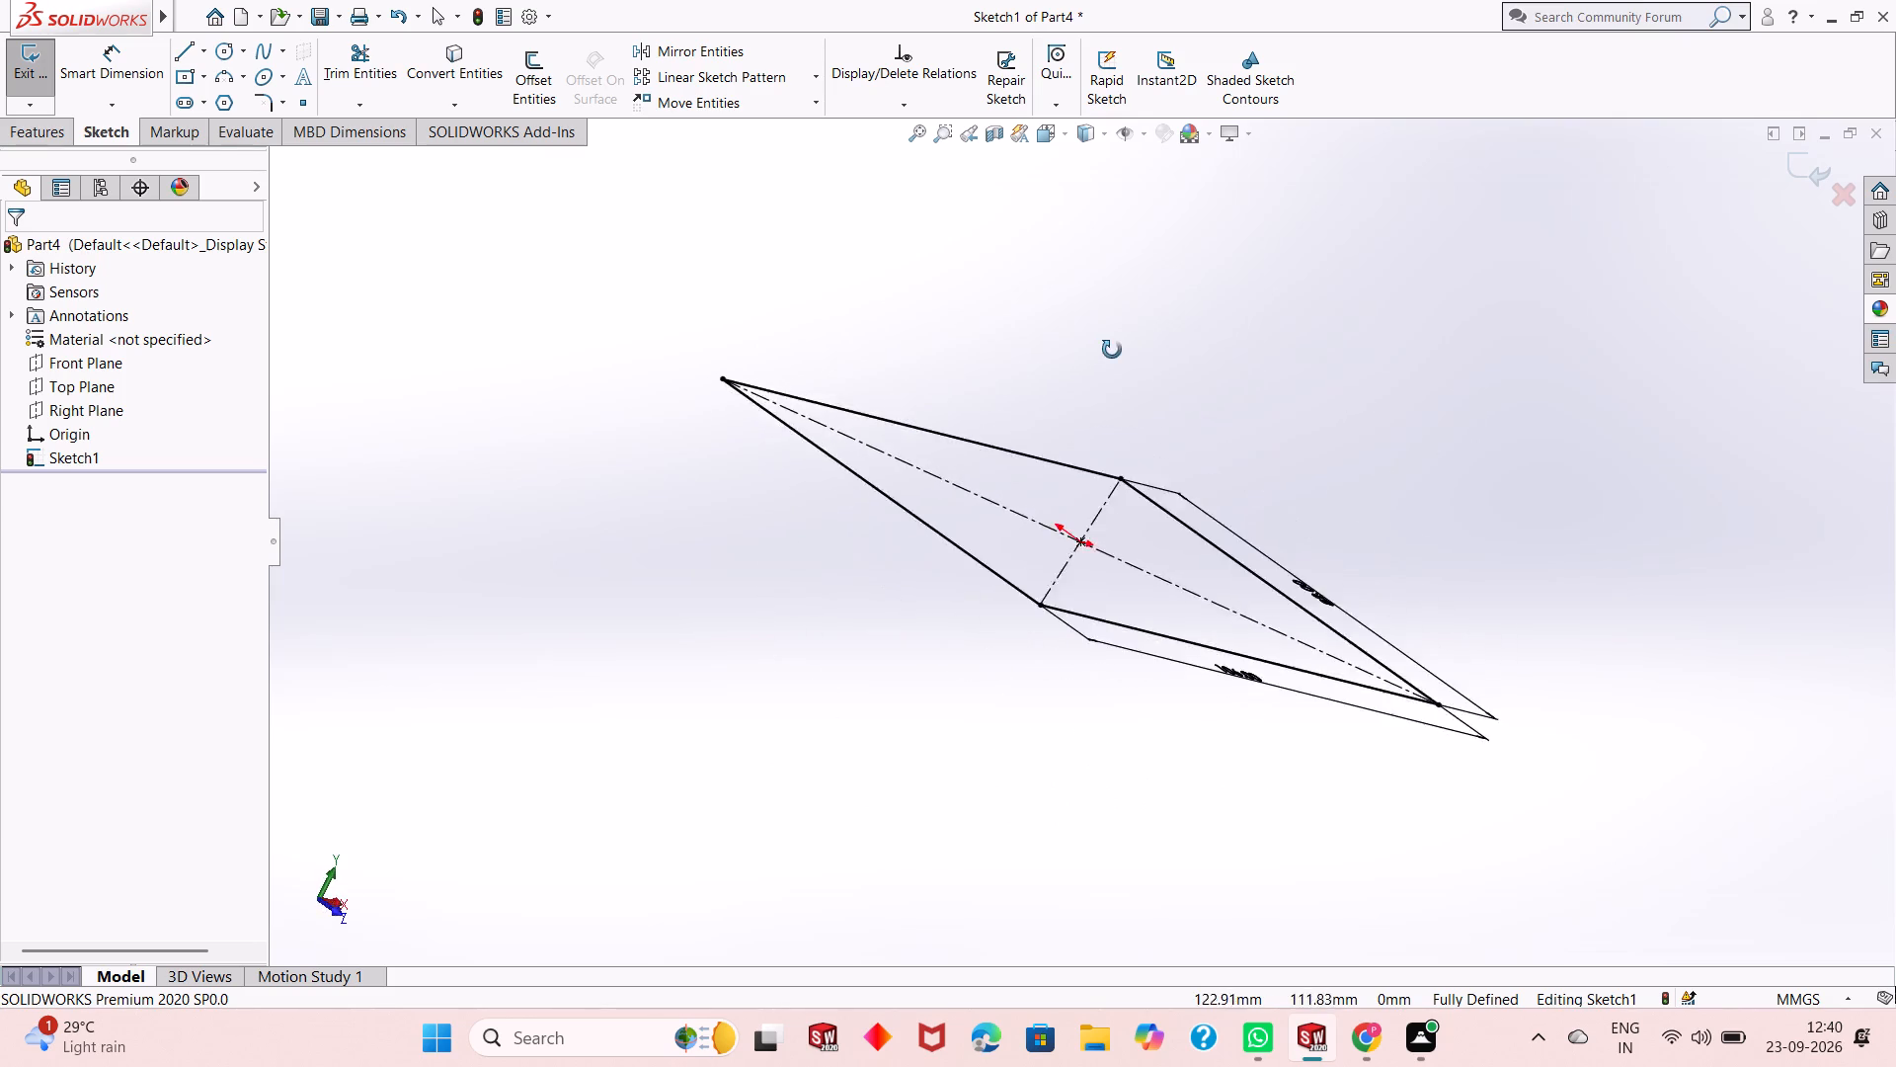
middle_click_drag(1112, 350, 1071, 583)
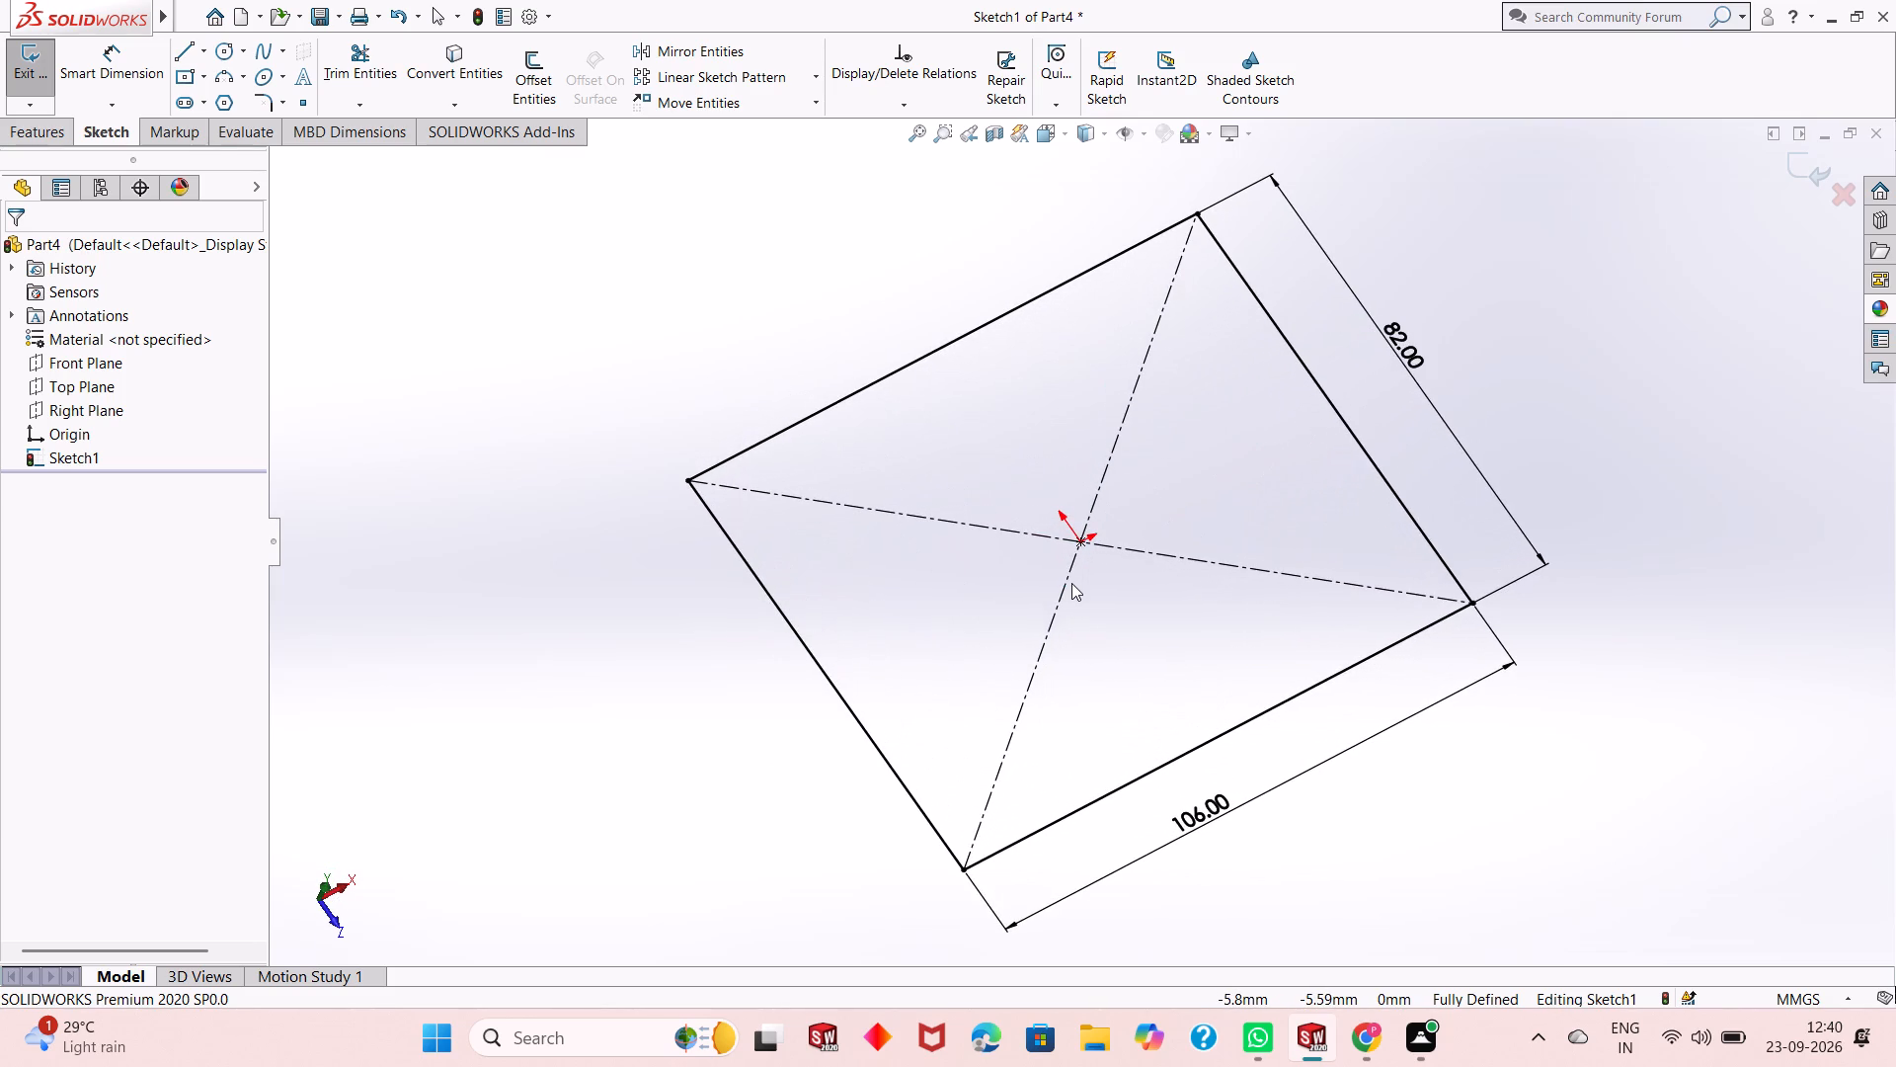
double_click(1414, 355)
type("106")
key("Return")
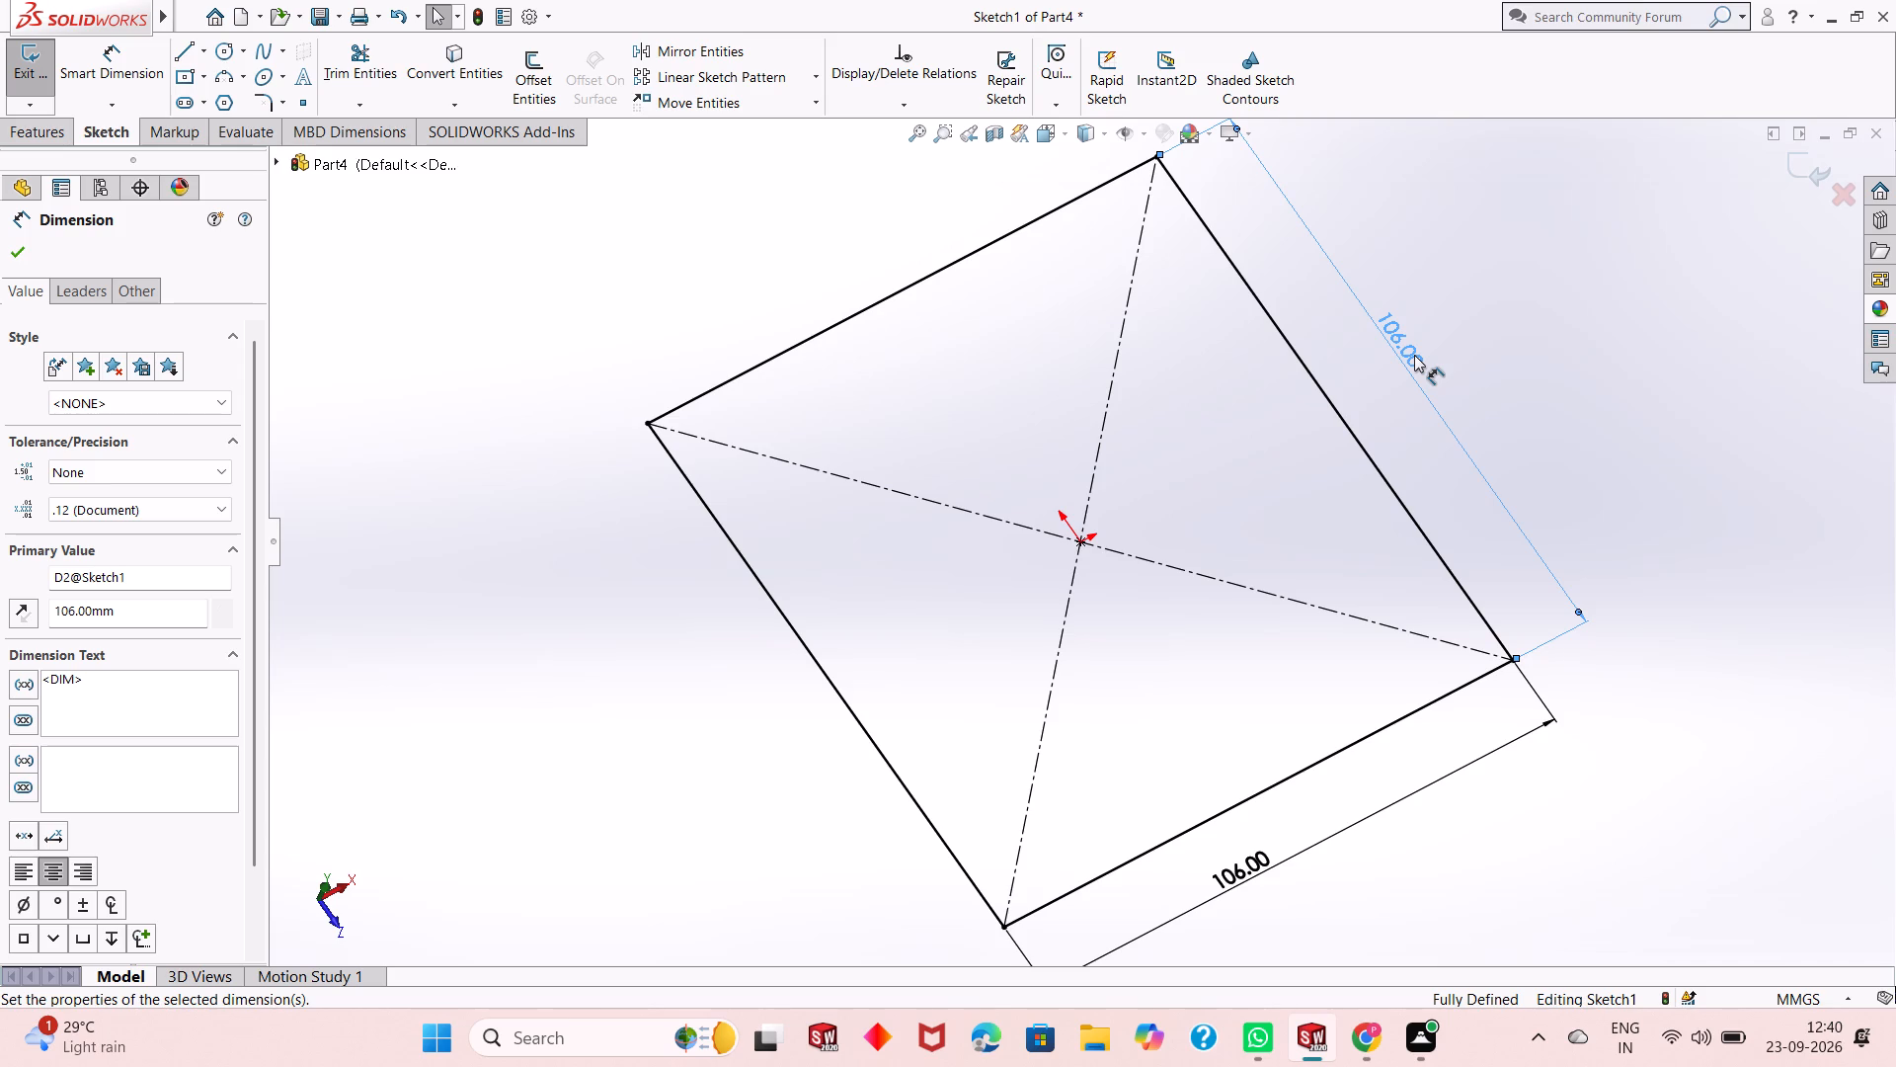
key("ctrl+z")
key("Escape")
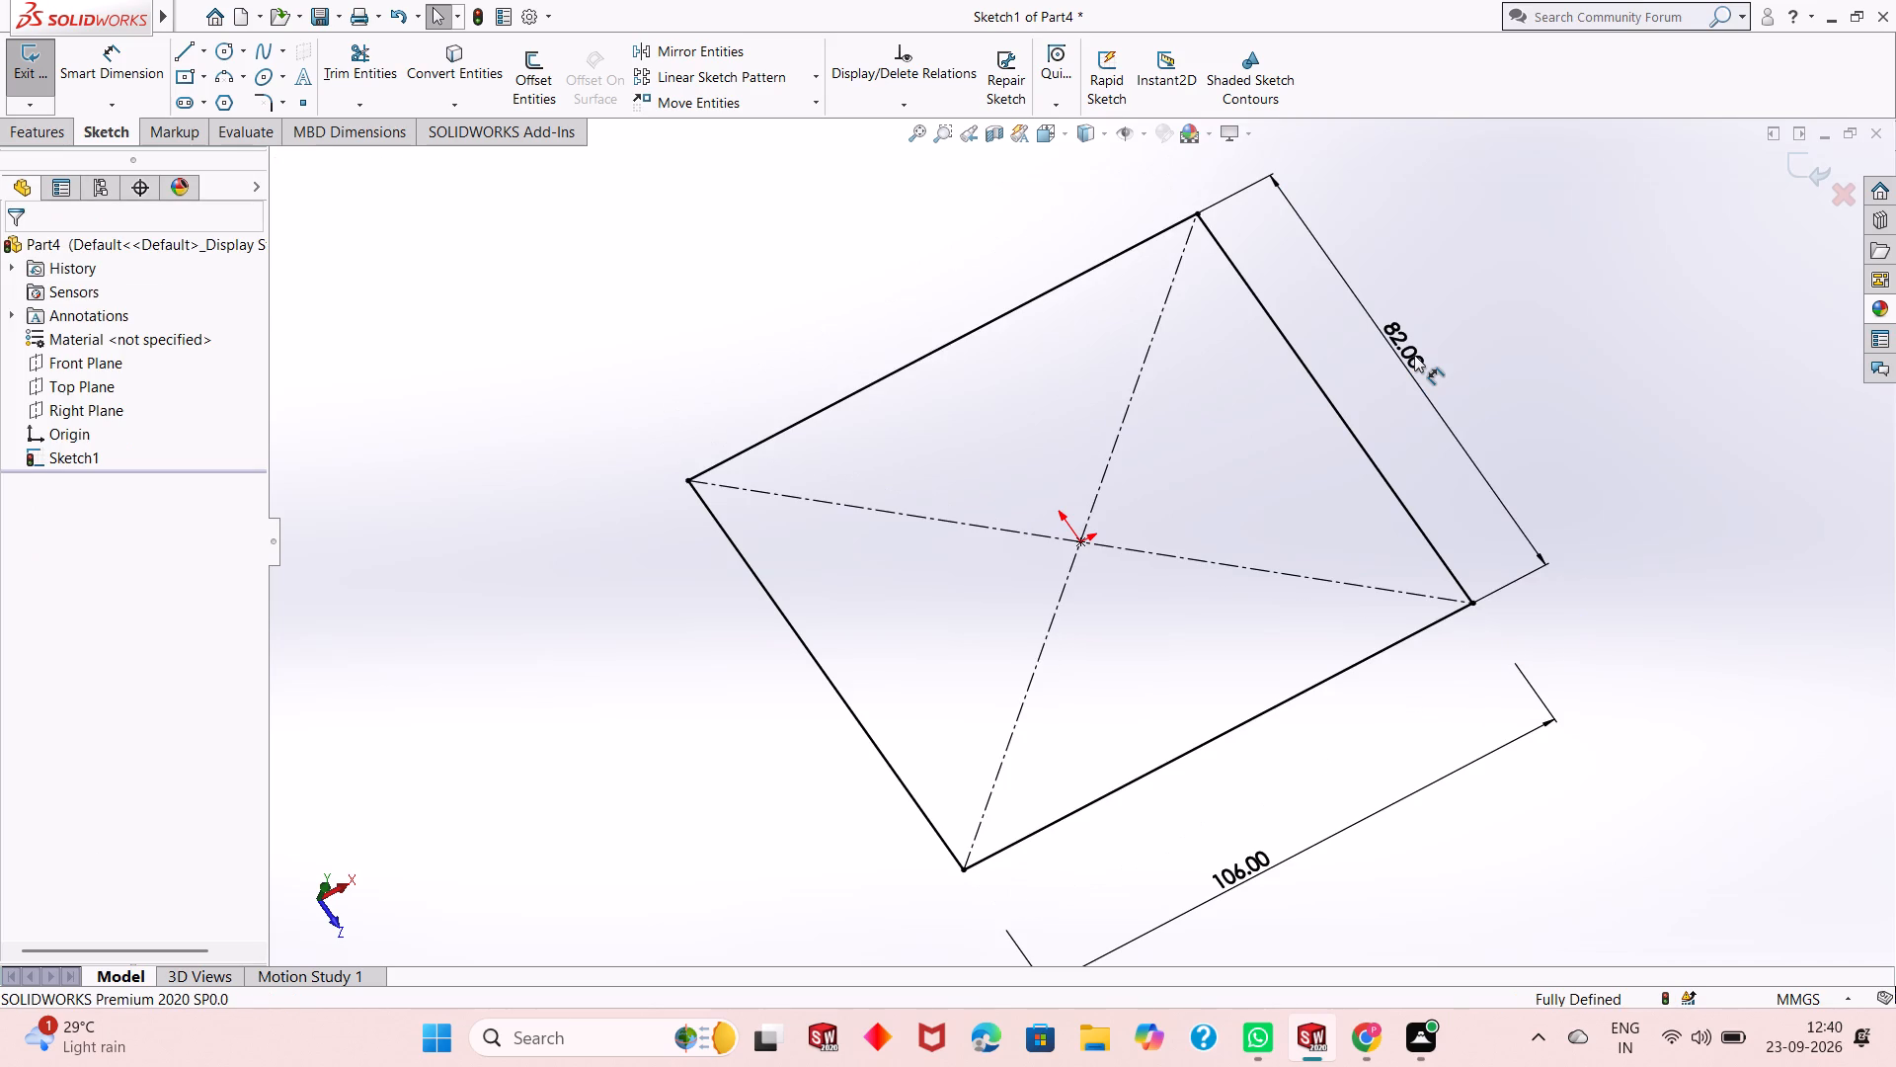
Extrude the rectangle upward as a Blind boss with a depth of 36 mm.
middle_click_drag(1164, 786, 1126, 601)
middle_click_drag(1125, 601, 1115, 599)
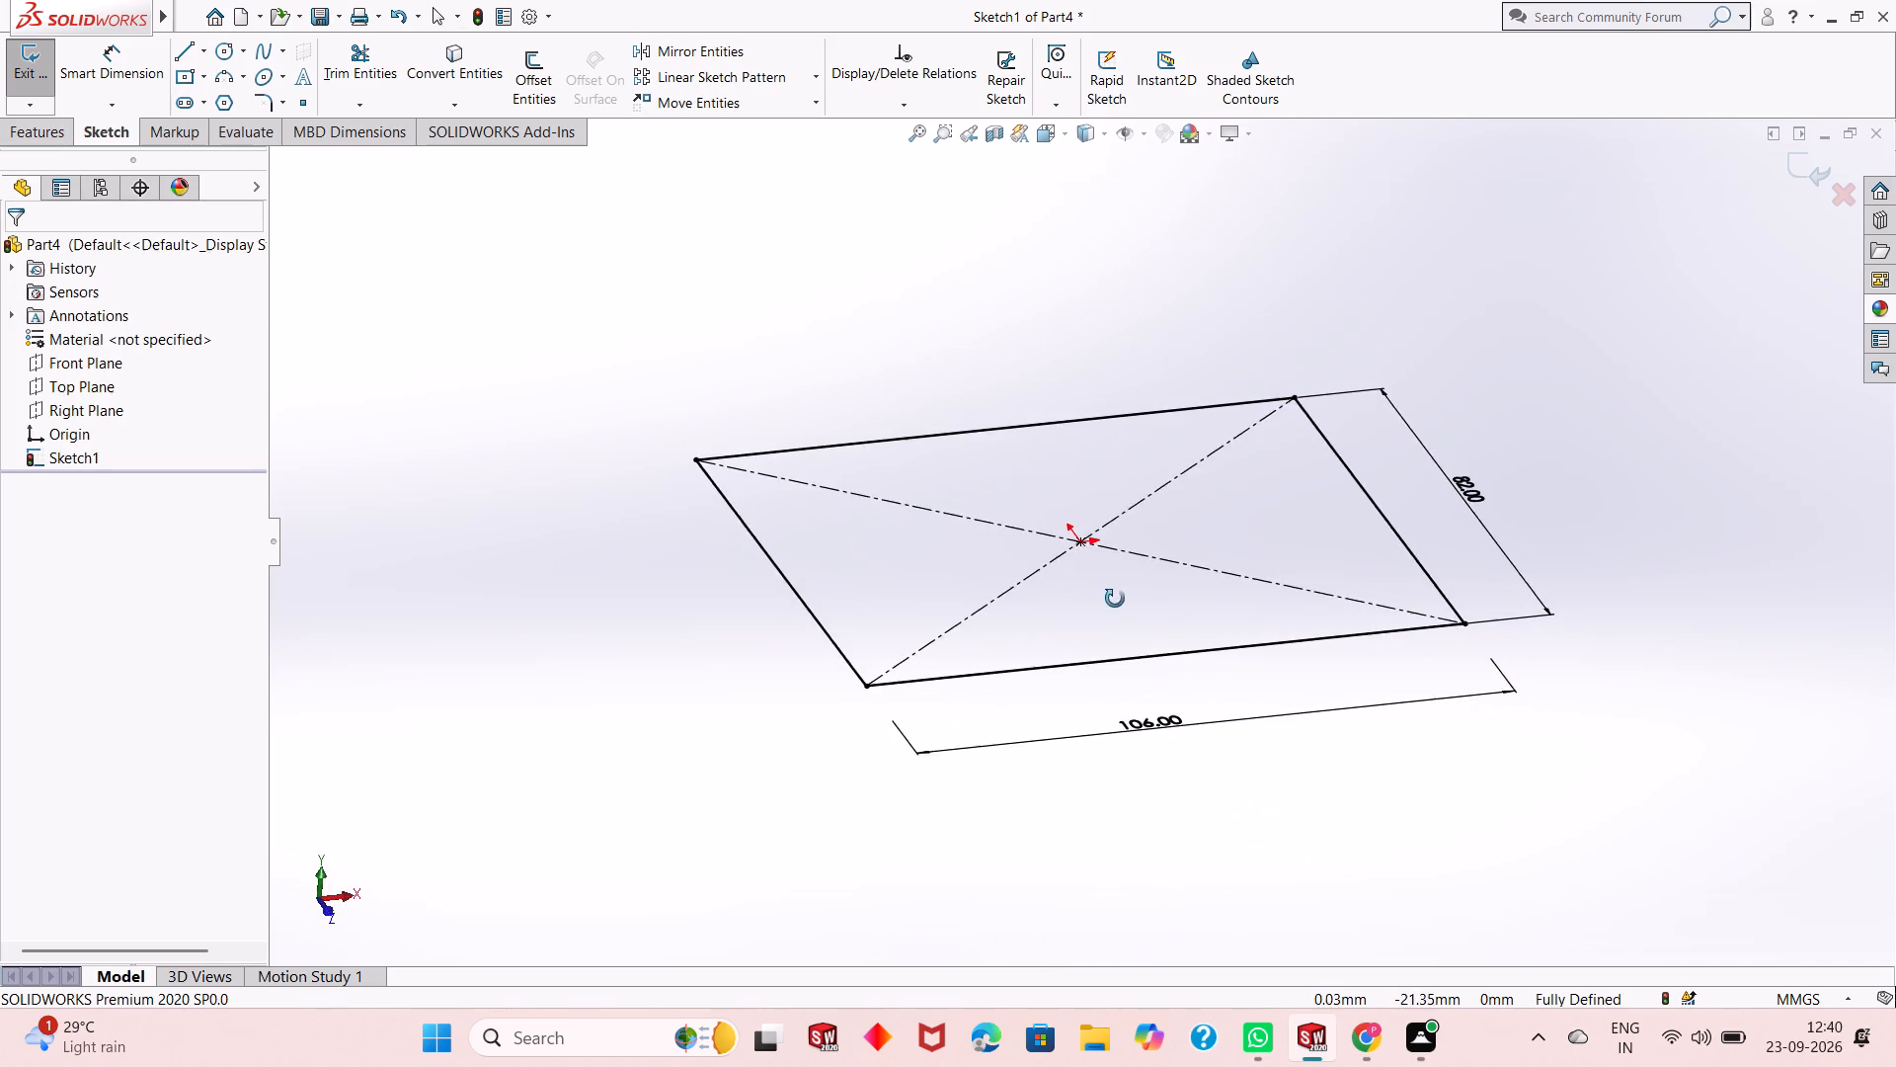
middle_click_drag(1115, 599, 1065, 688)
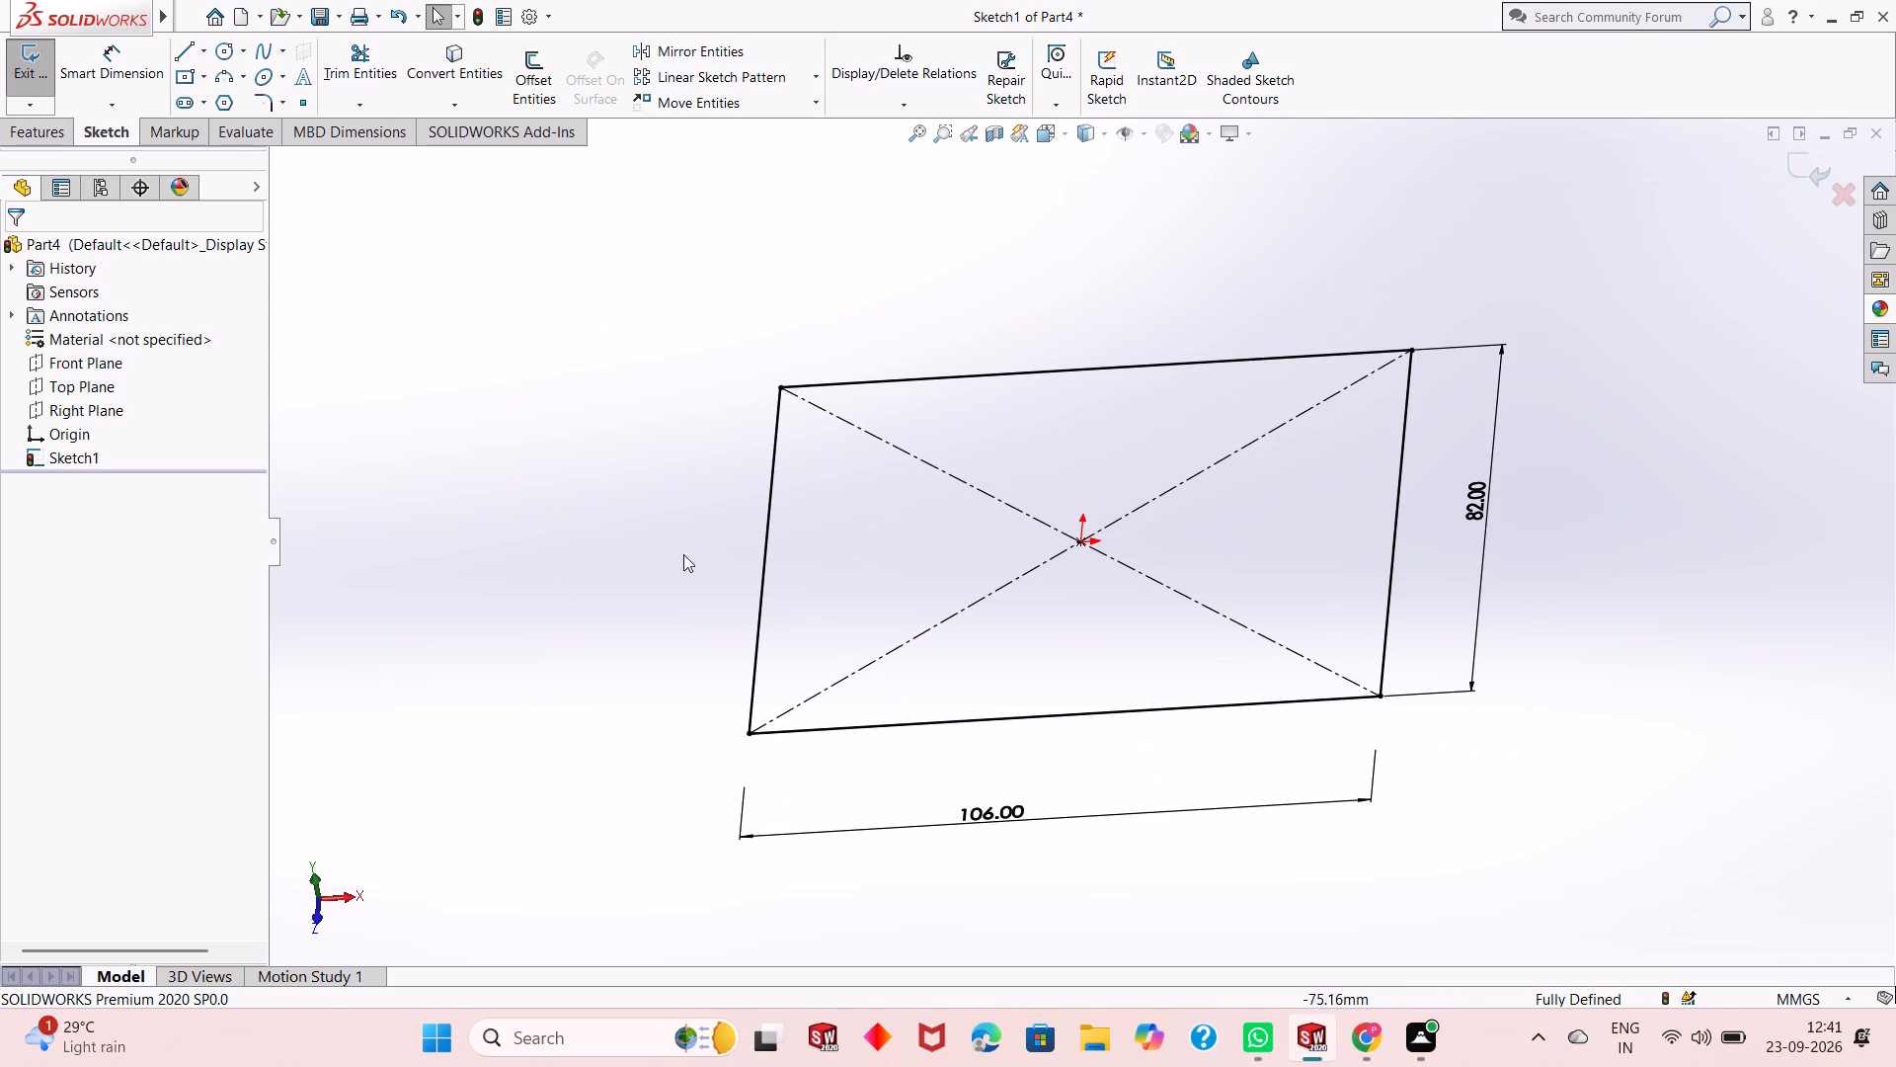
left_click(43, 129)
left_click(51, 67)
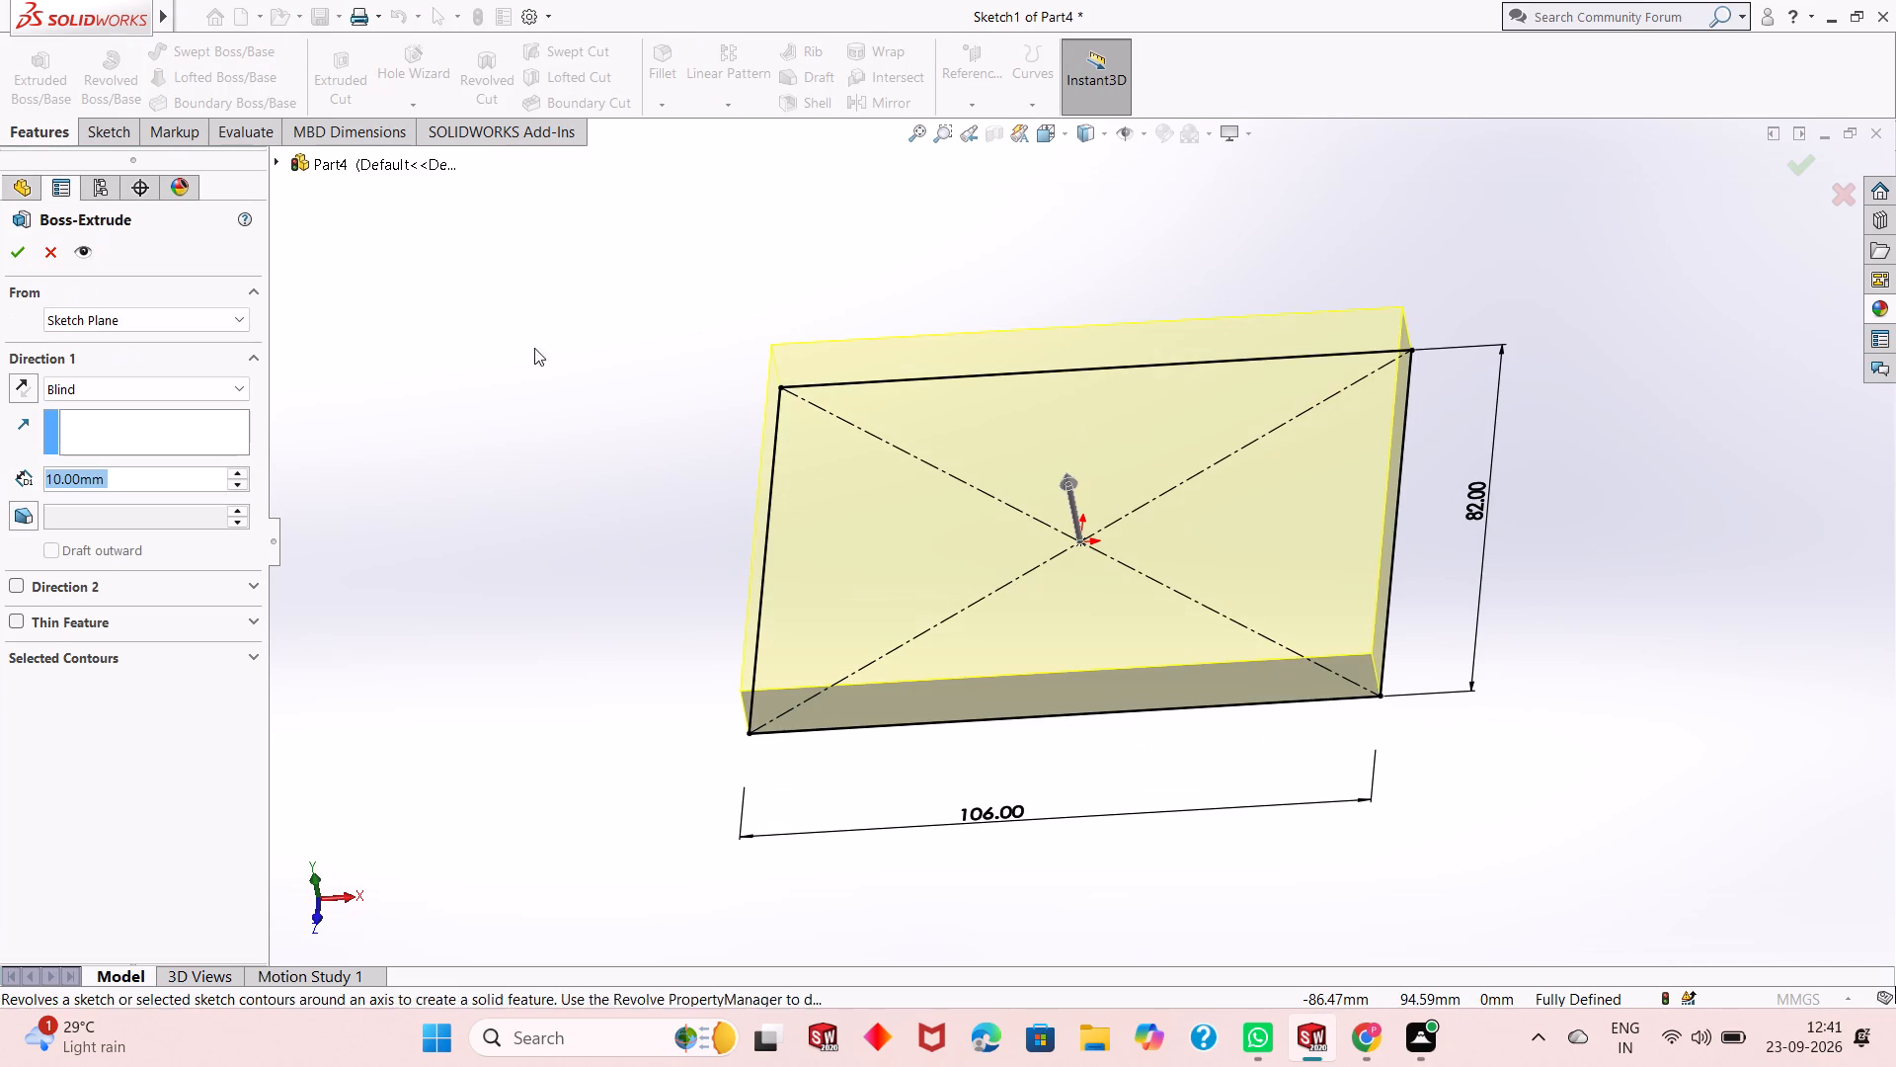
middle_click_drag(1311, 628, 1407, 423)
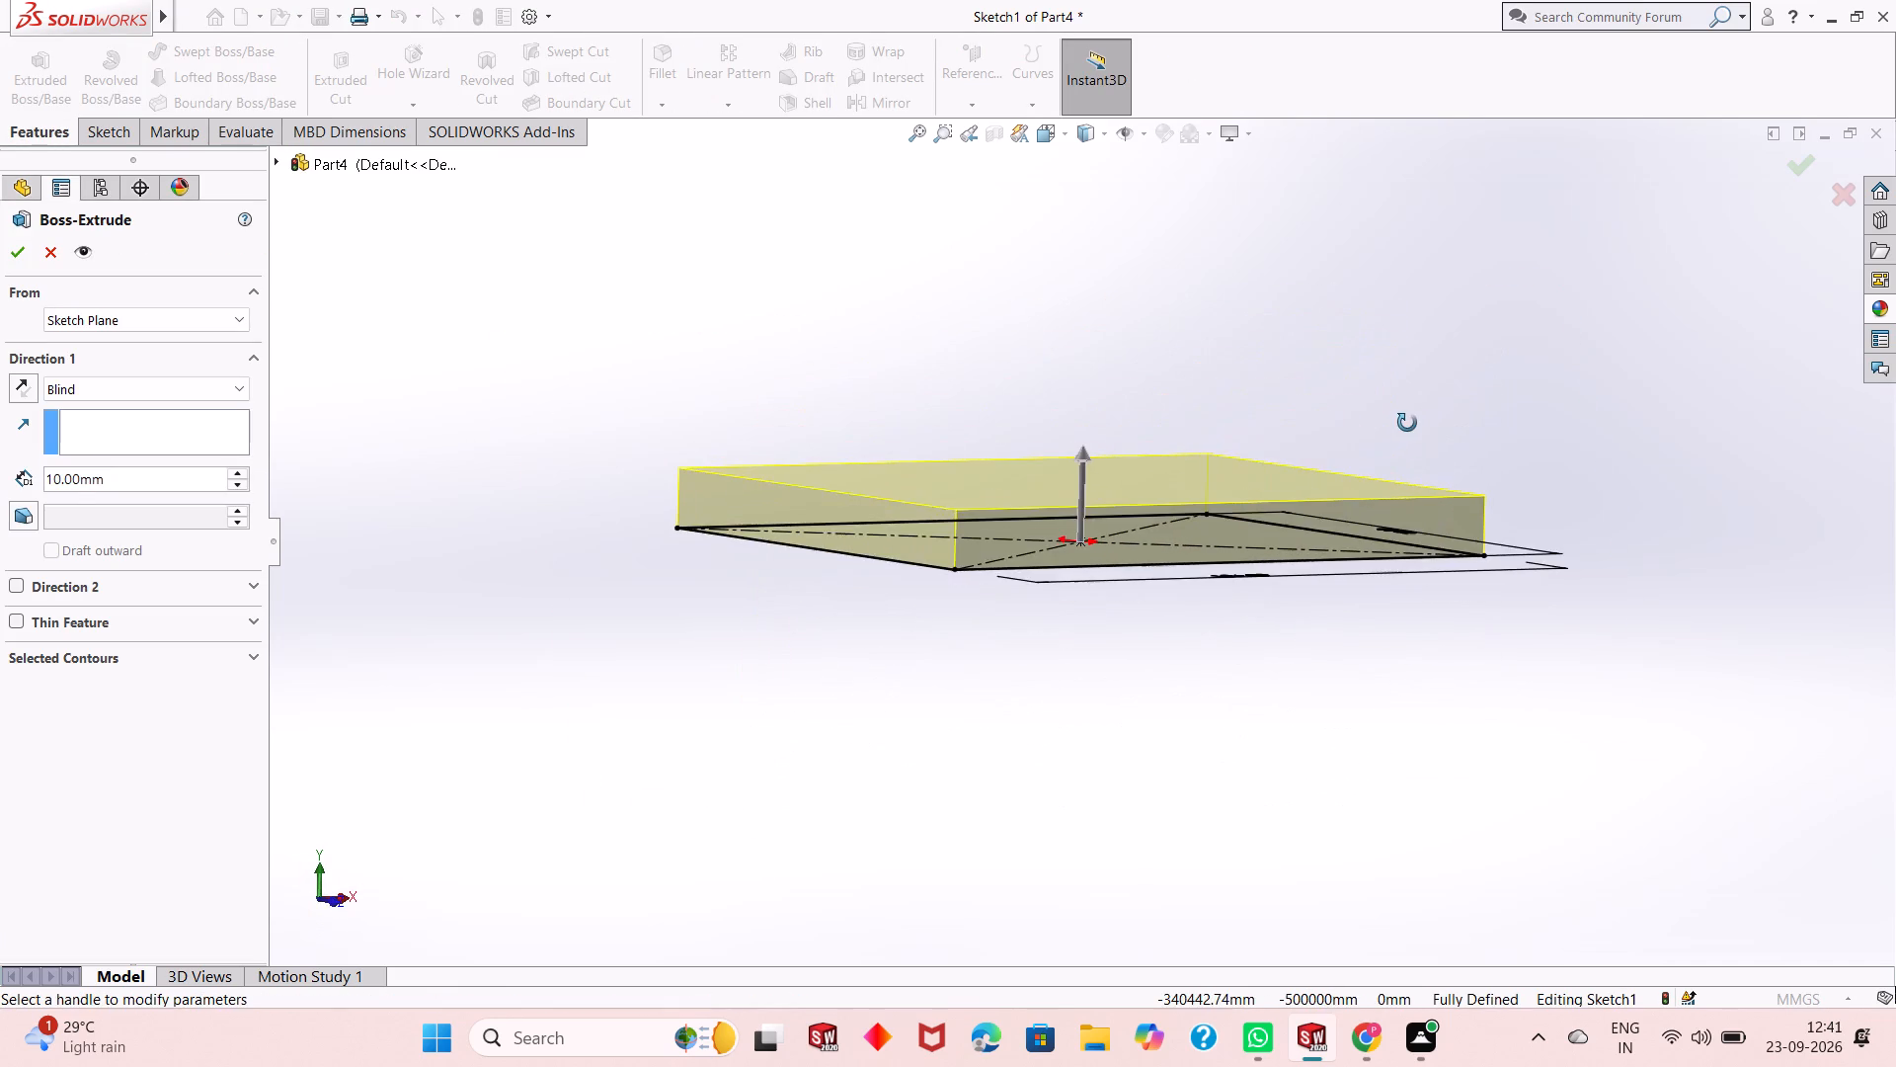
middle_click_drag(1407, 423, 1416, 448)
double_click(114, 471)
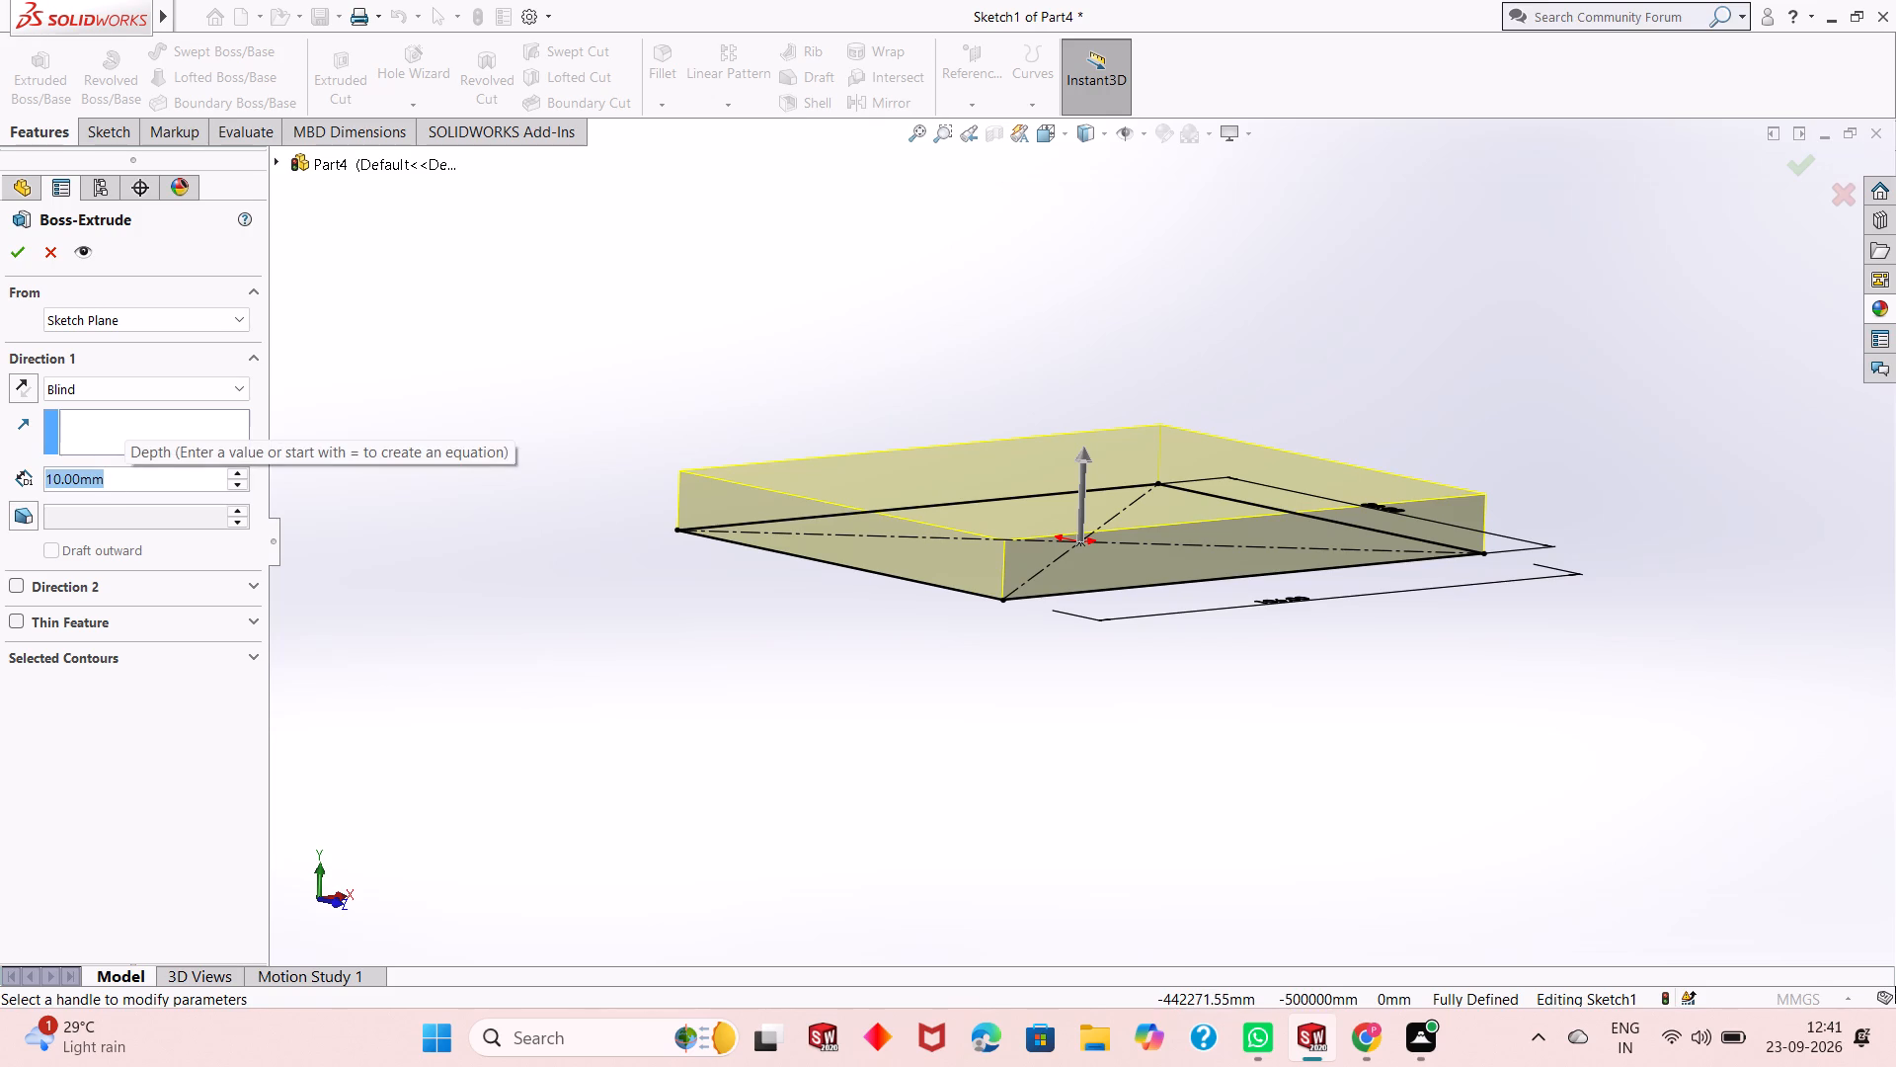
type("36")
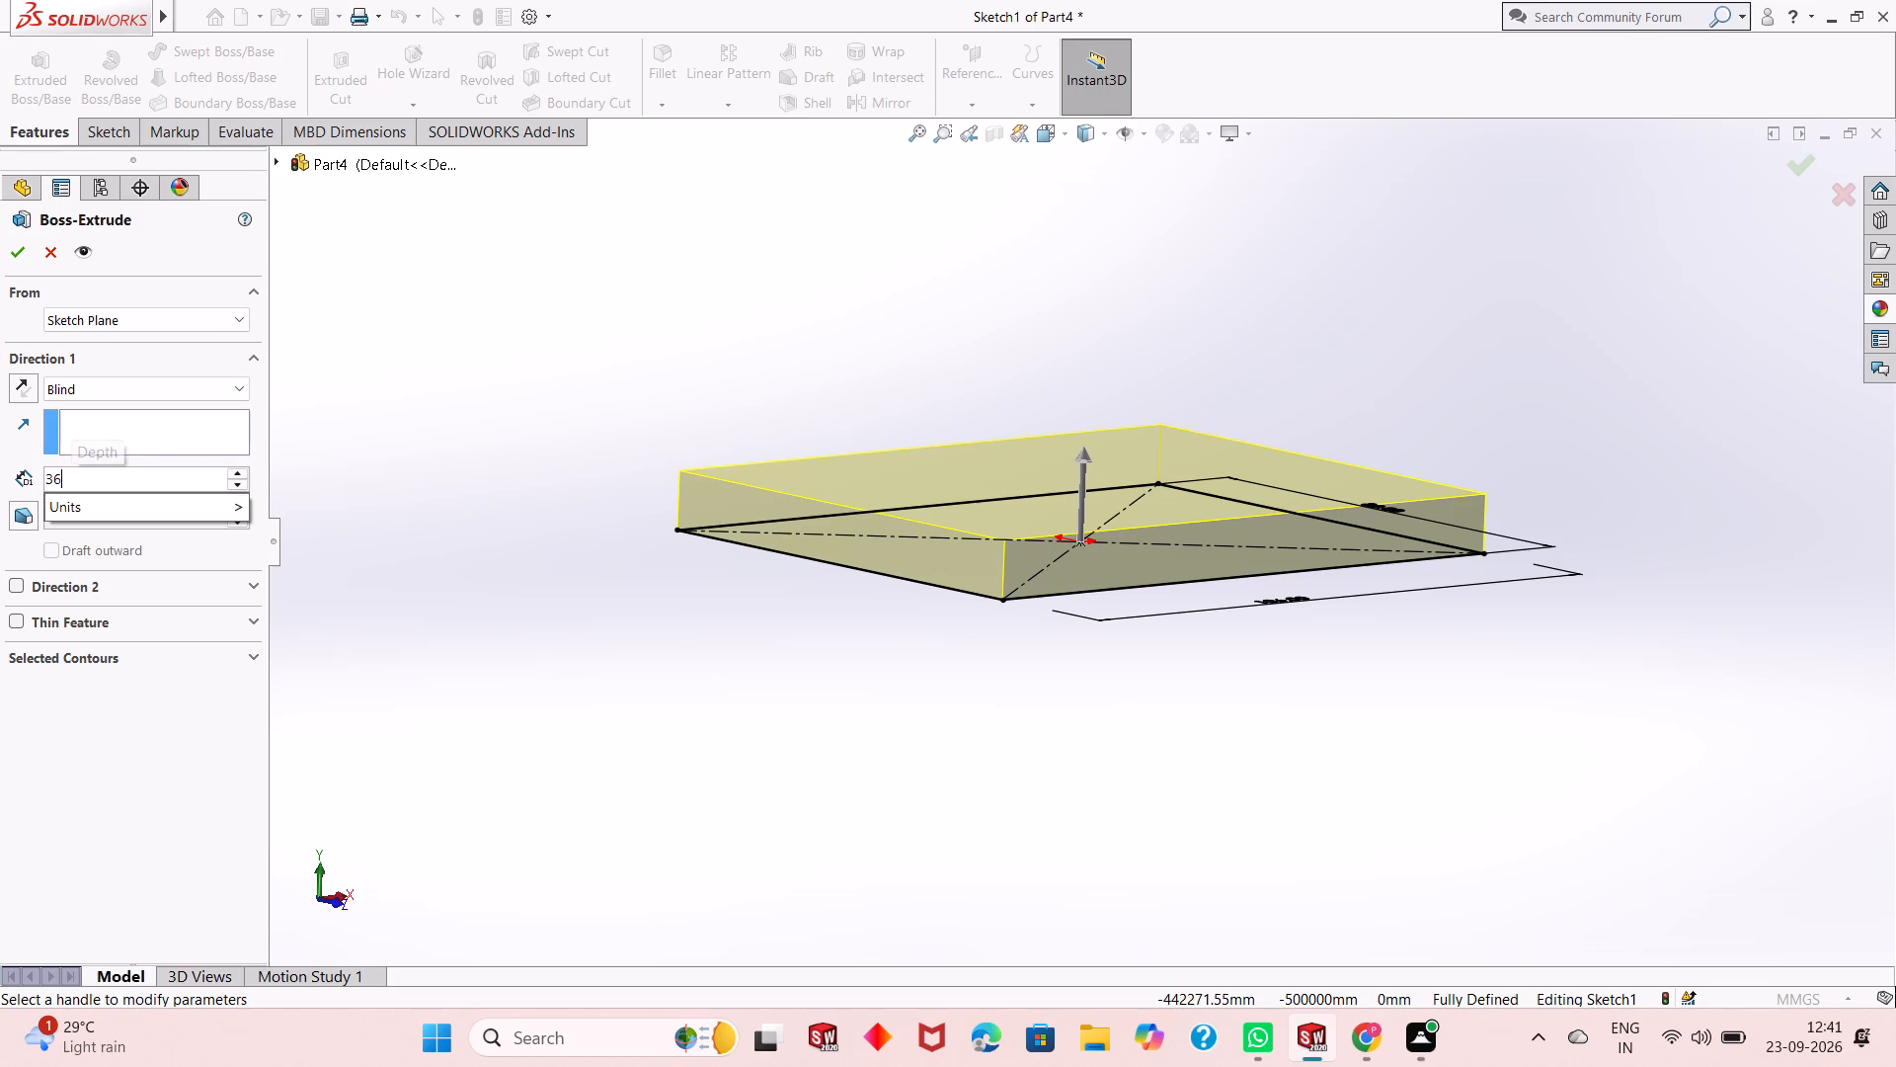
key("Return")
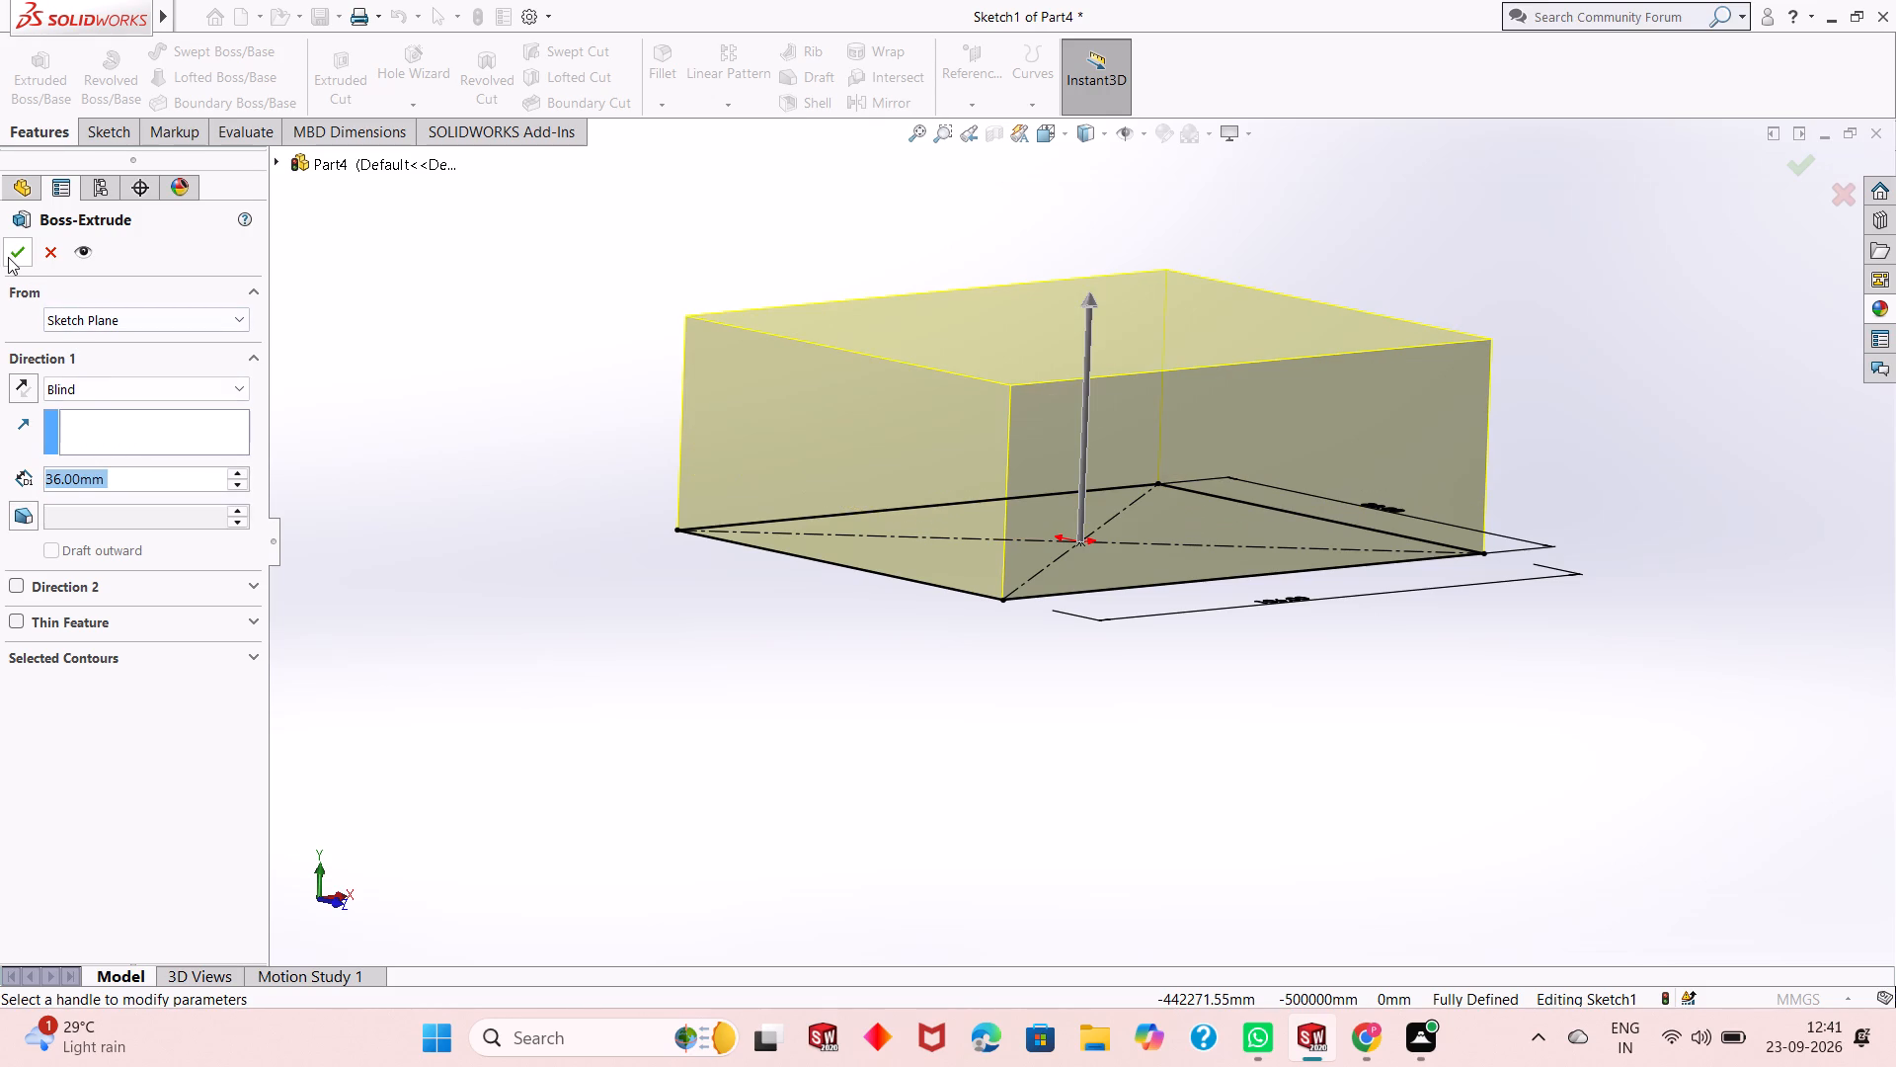
left_click(8, 257)
left_click(574, 563)
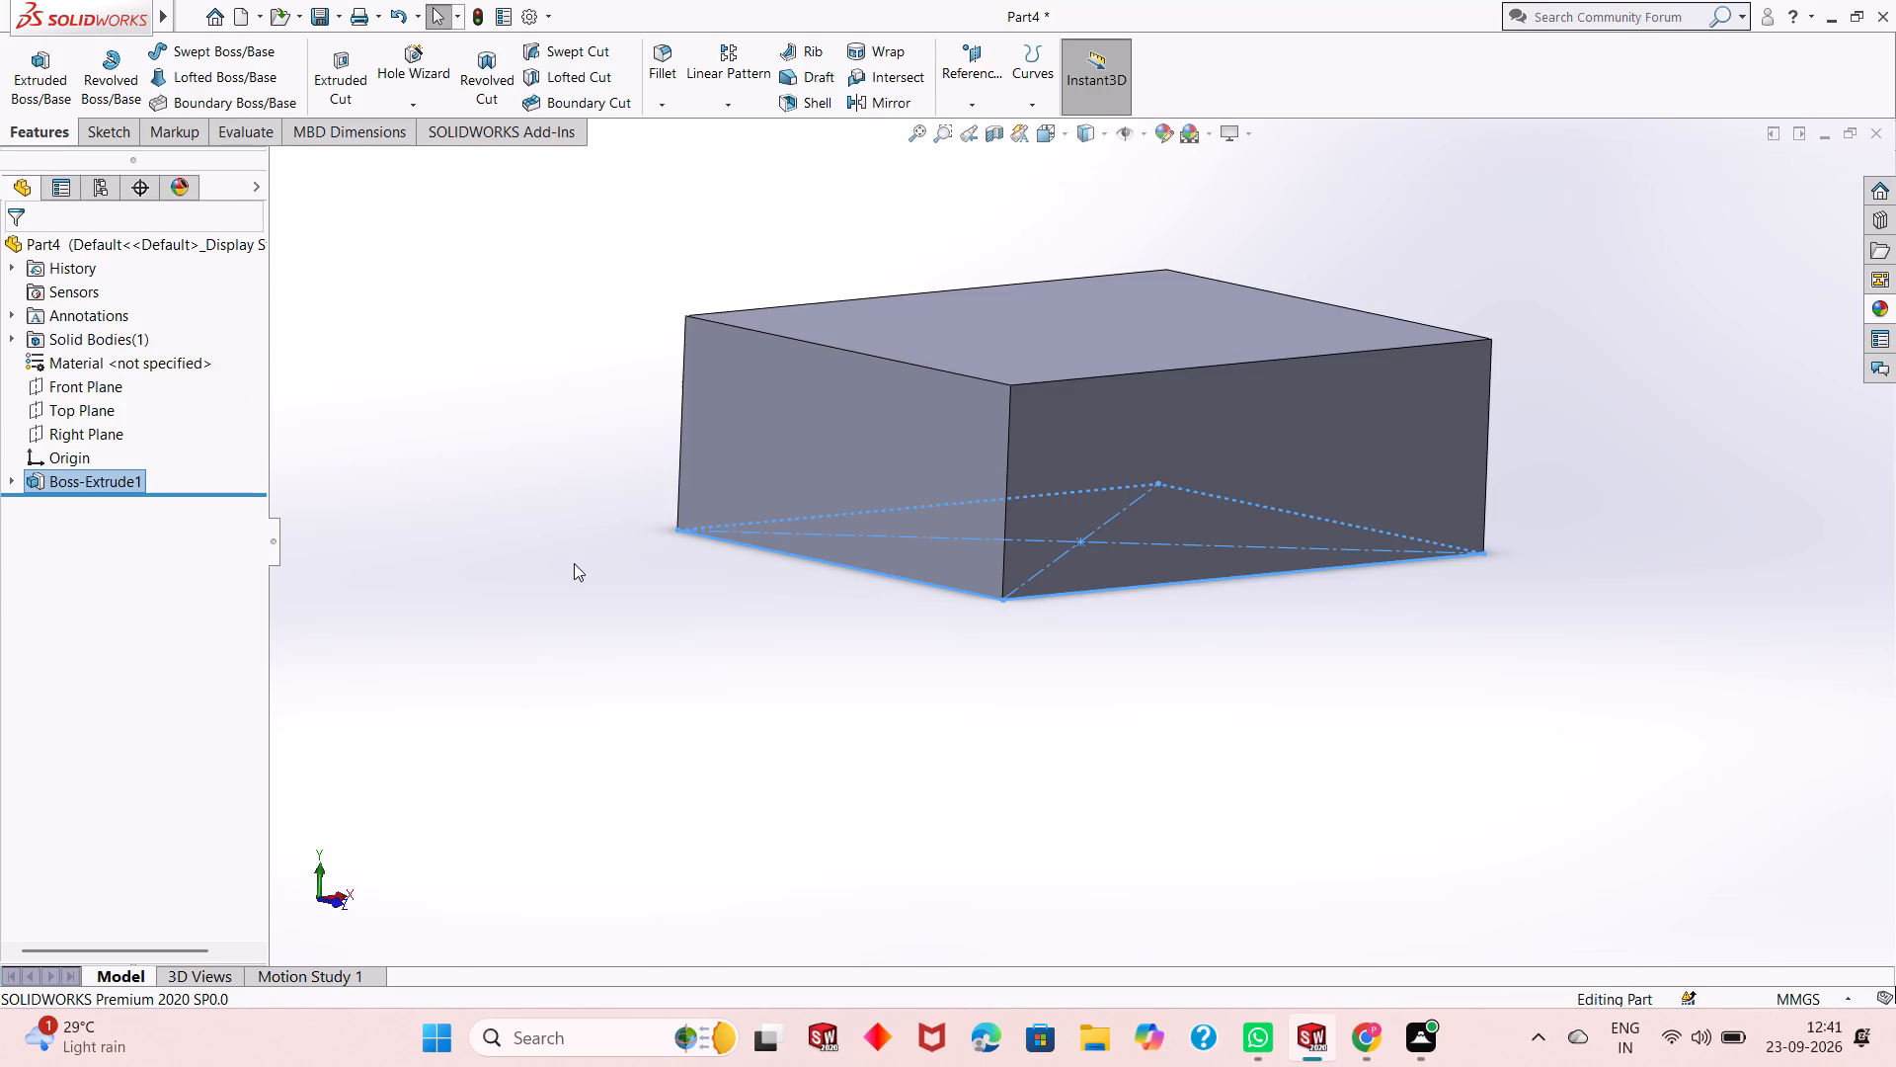
Start a sketch on the block's front 106 by 36 mm face and view it face-on.
scroll(614, 529, "up", 1)
scroll(1331, 255, "down", 2)
scroll(971, 652, "up", 3)
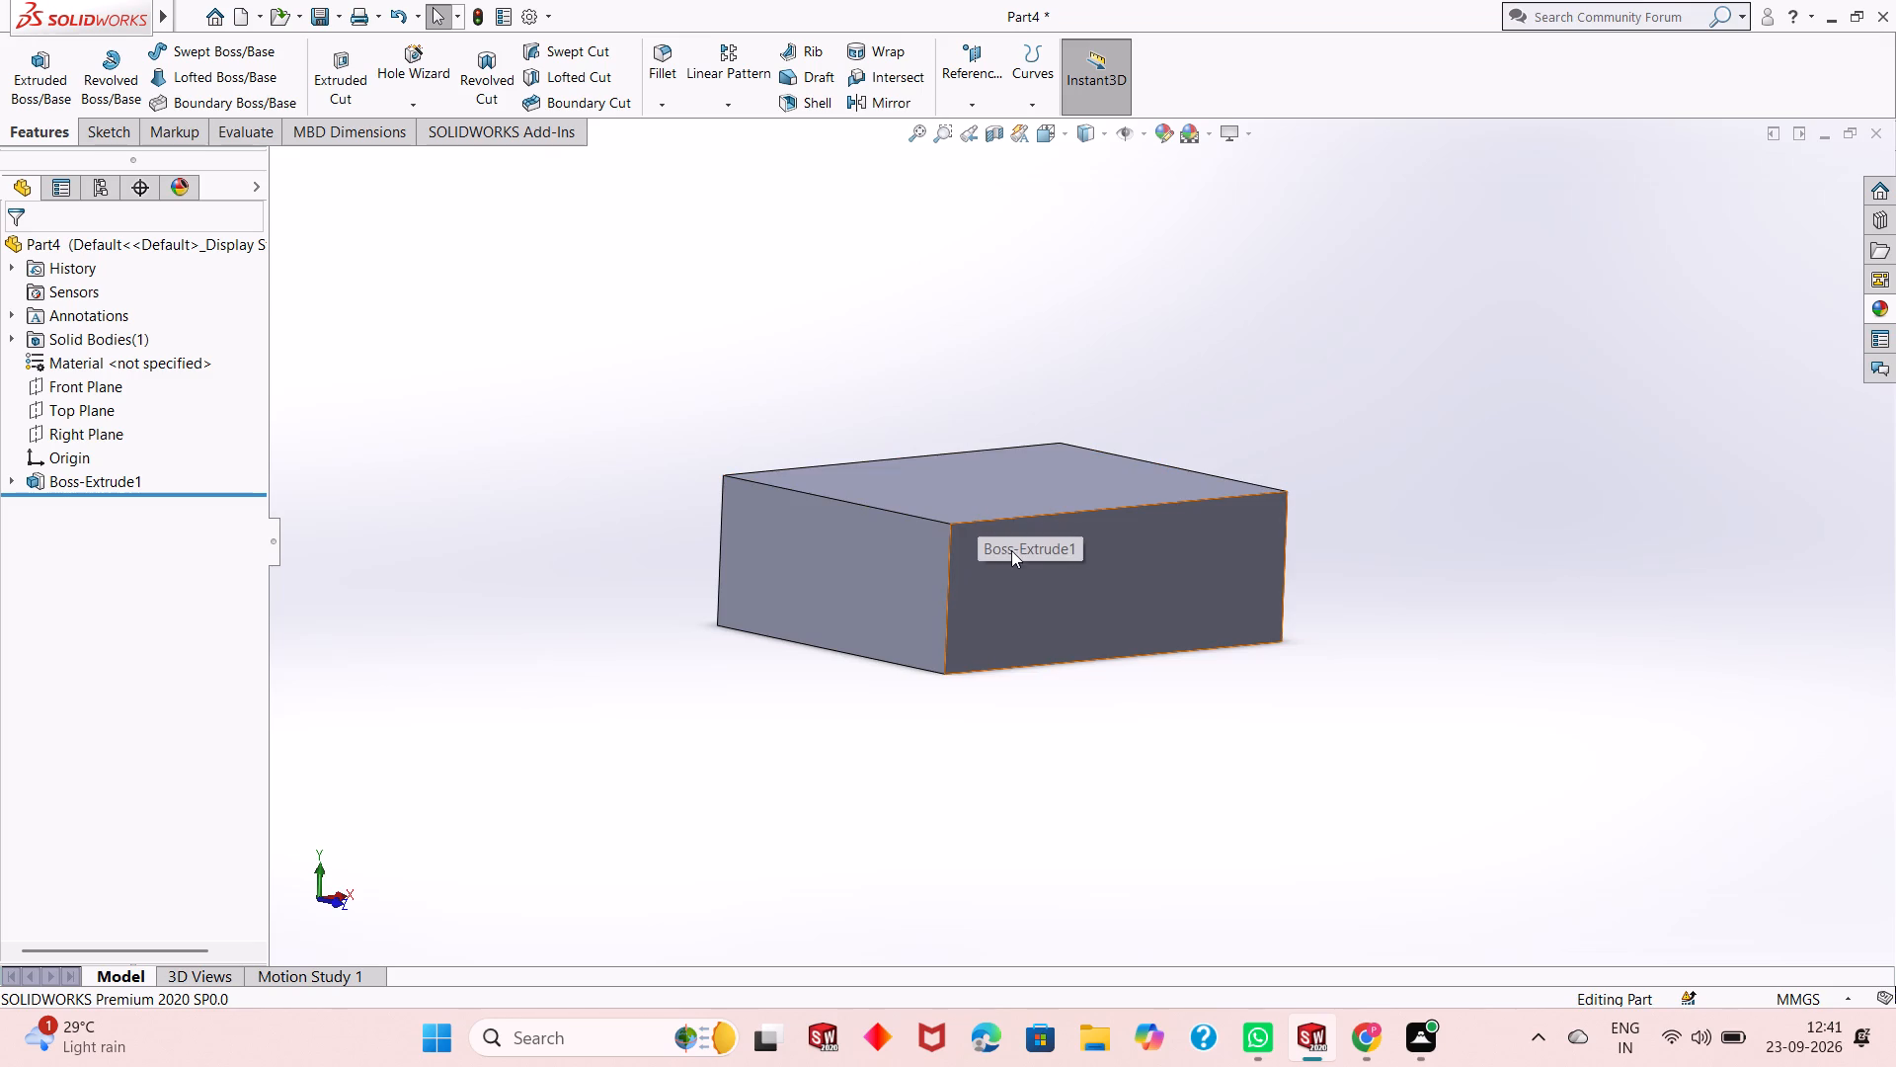
middle_click_drag(1011, 552, 987, 735)
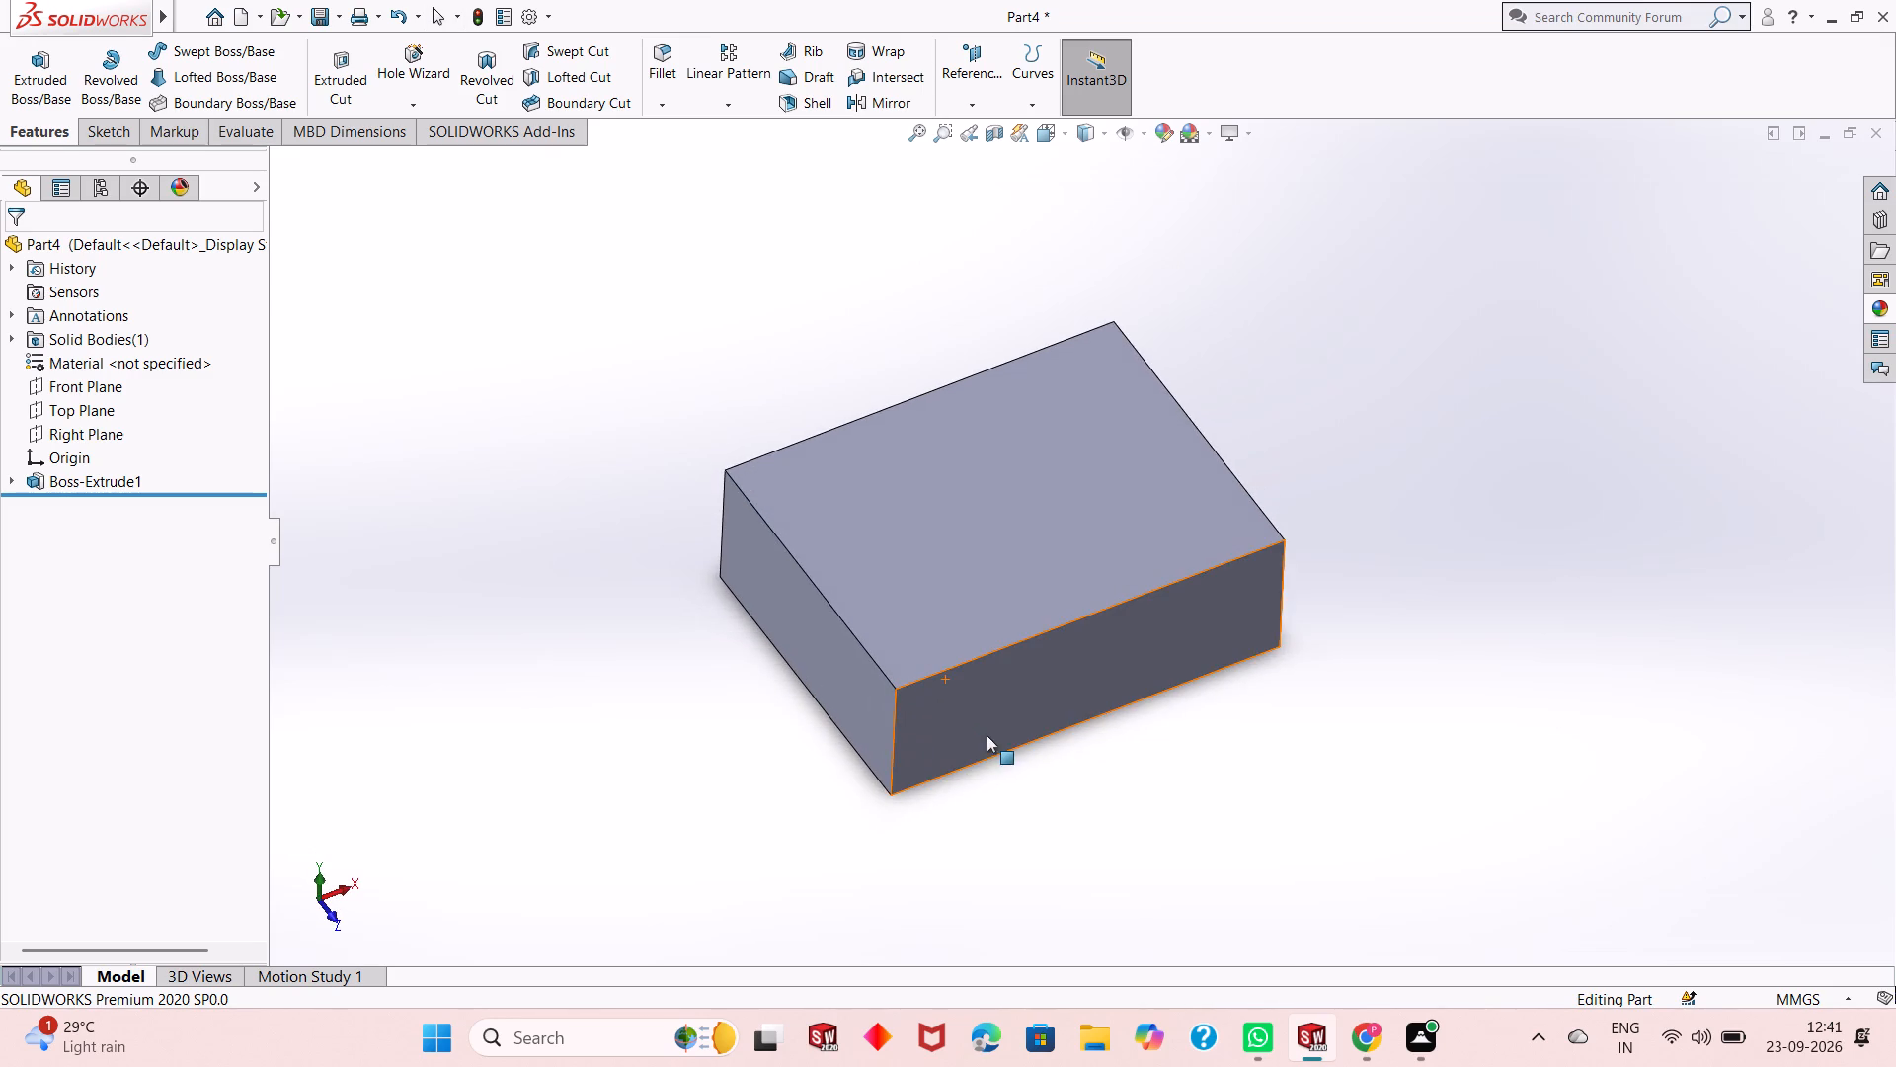
middle_click_drag(1023, 632, 958, 562)
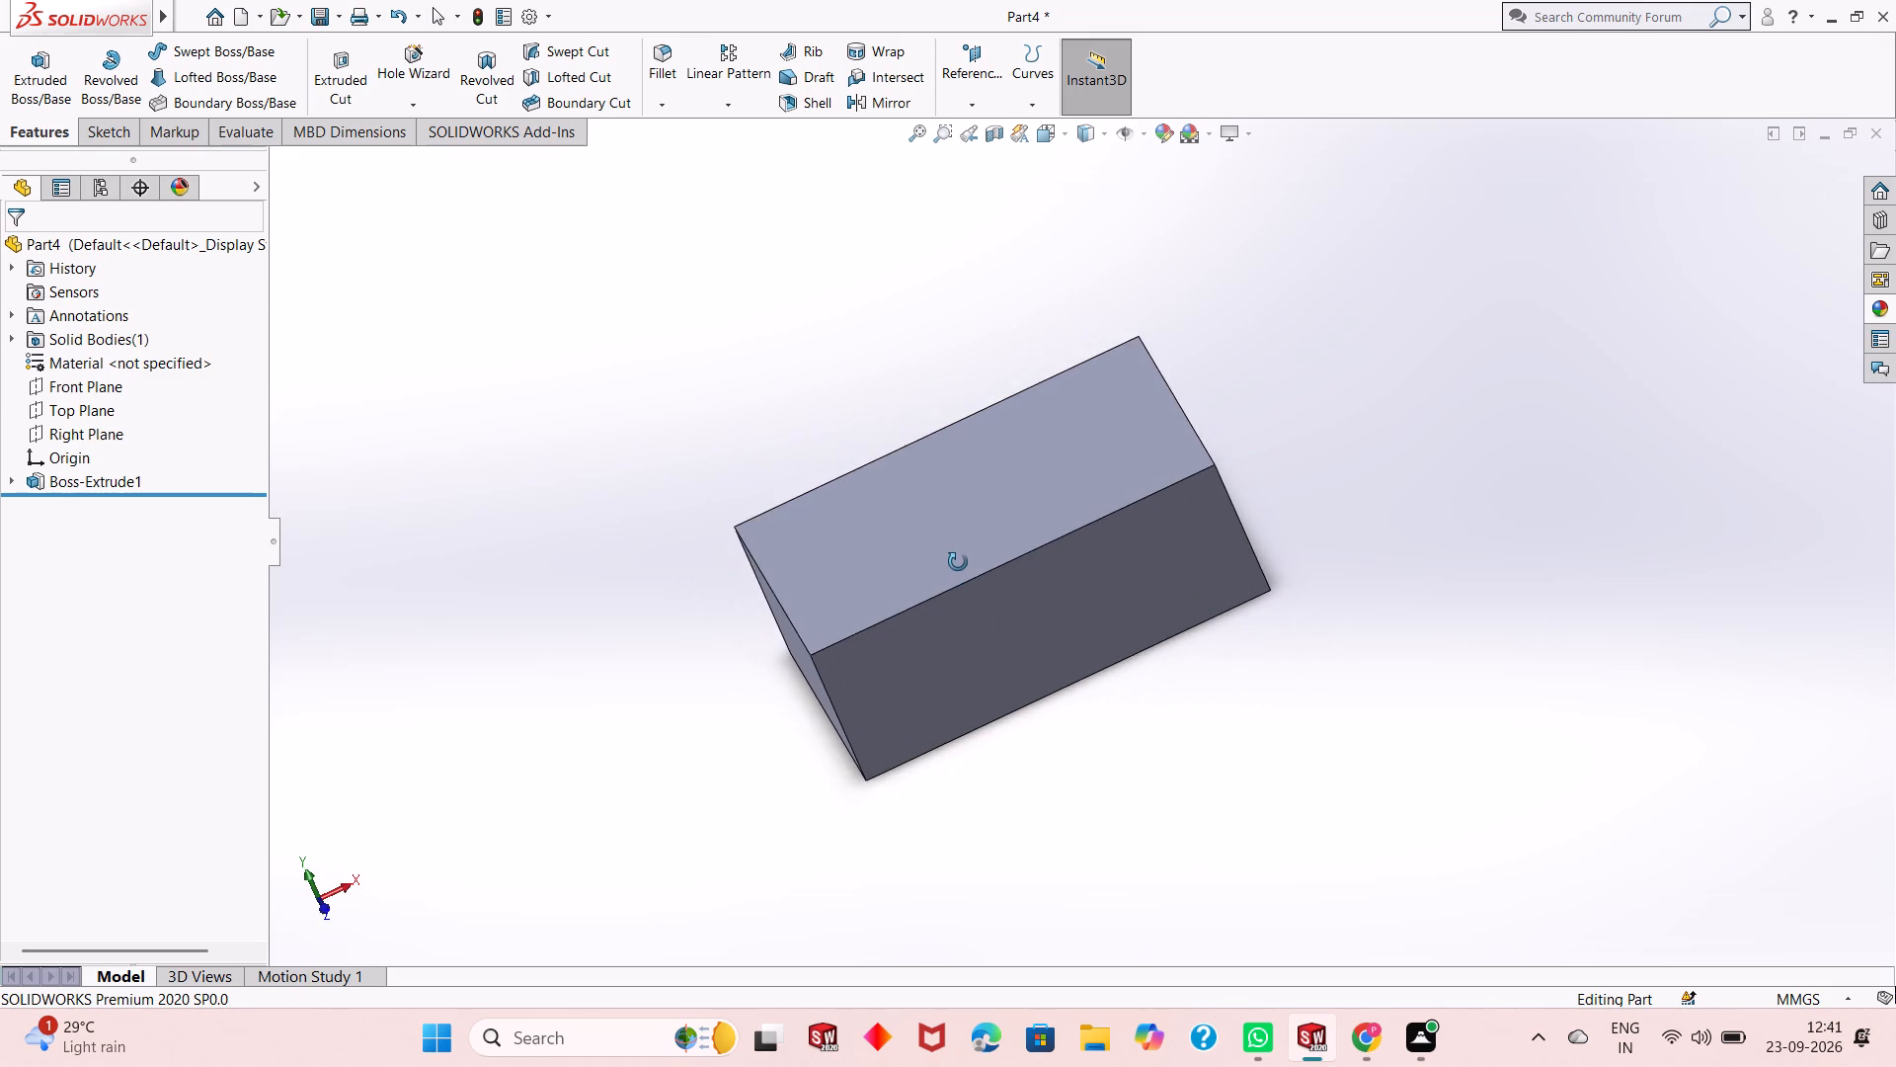
middle_click_drag(958, 562, 957, 558)
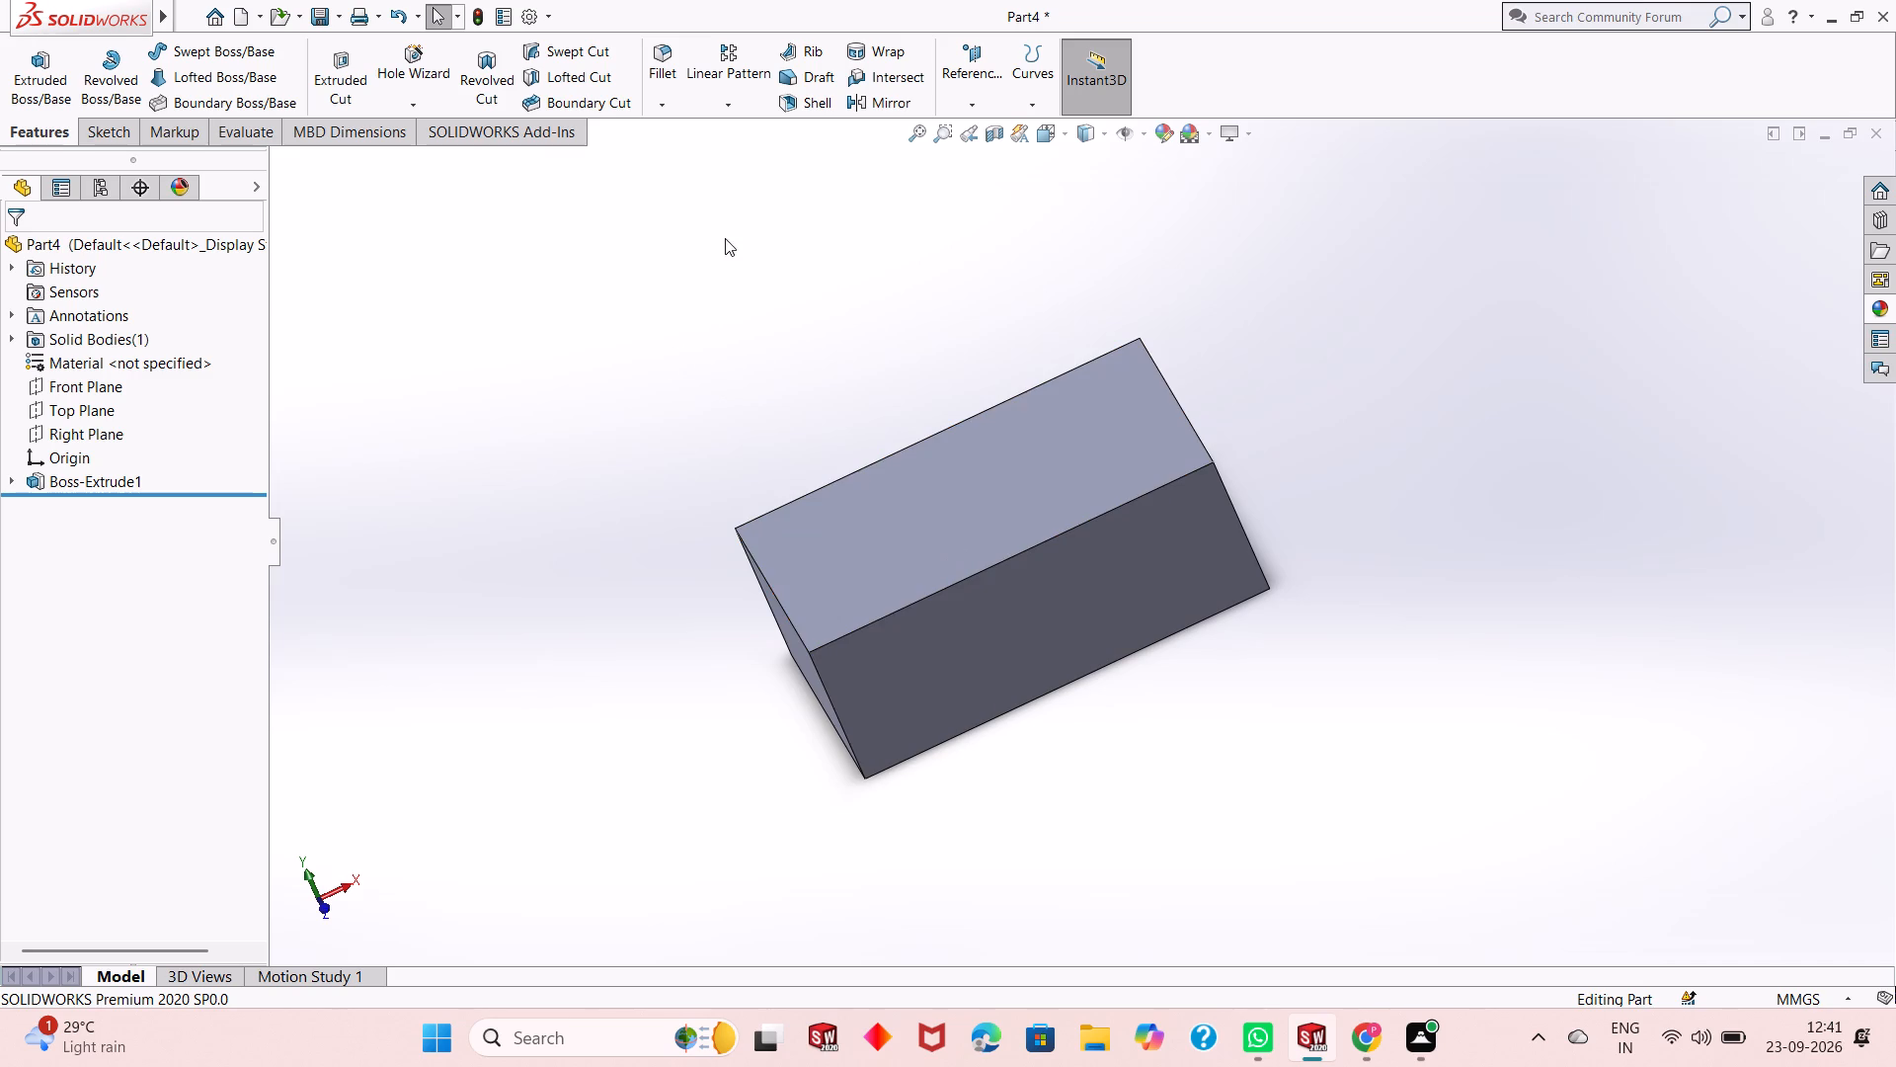
left_click(932, 647)
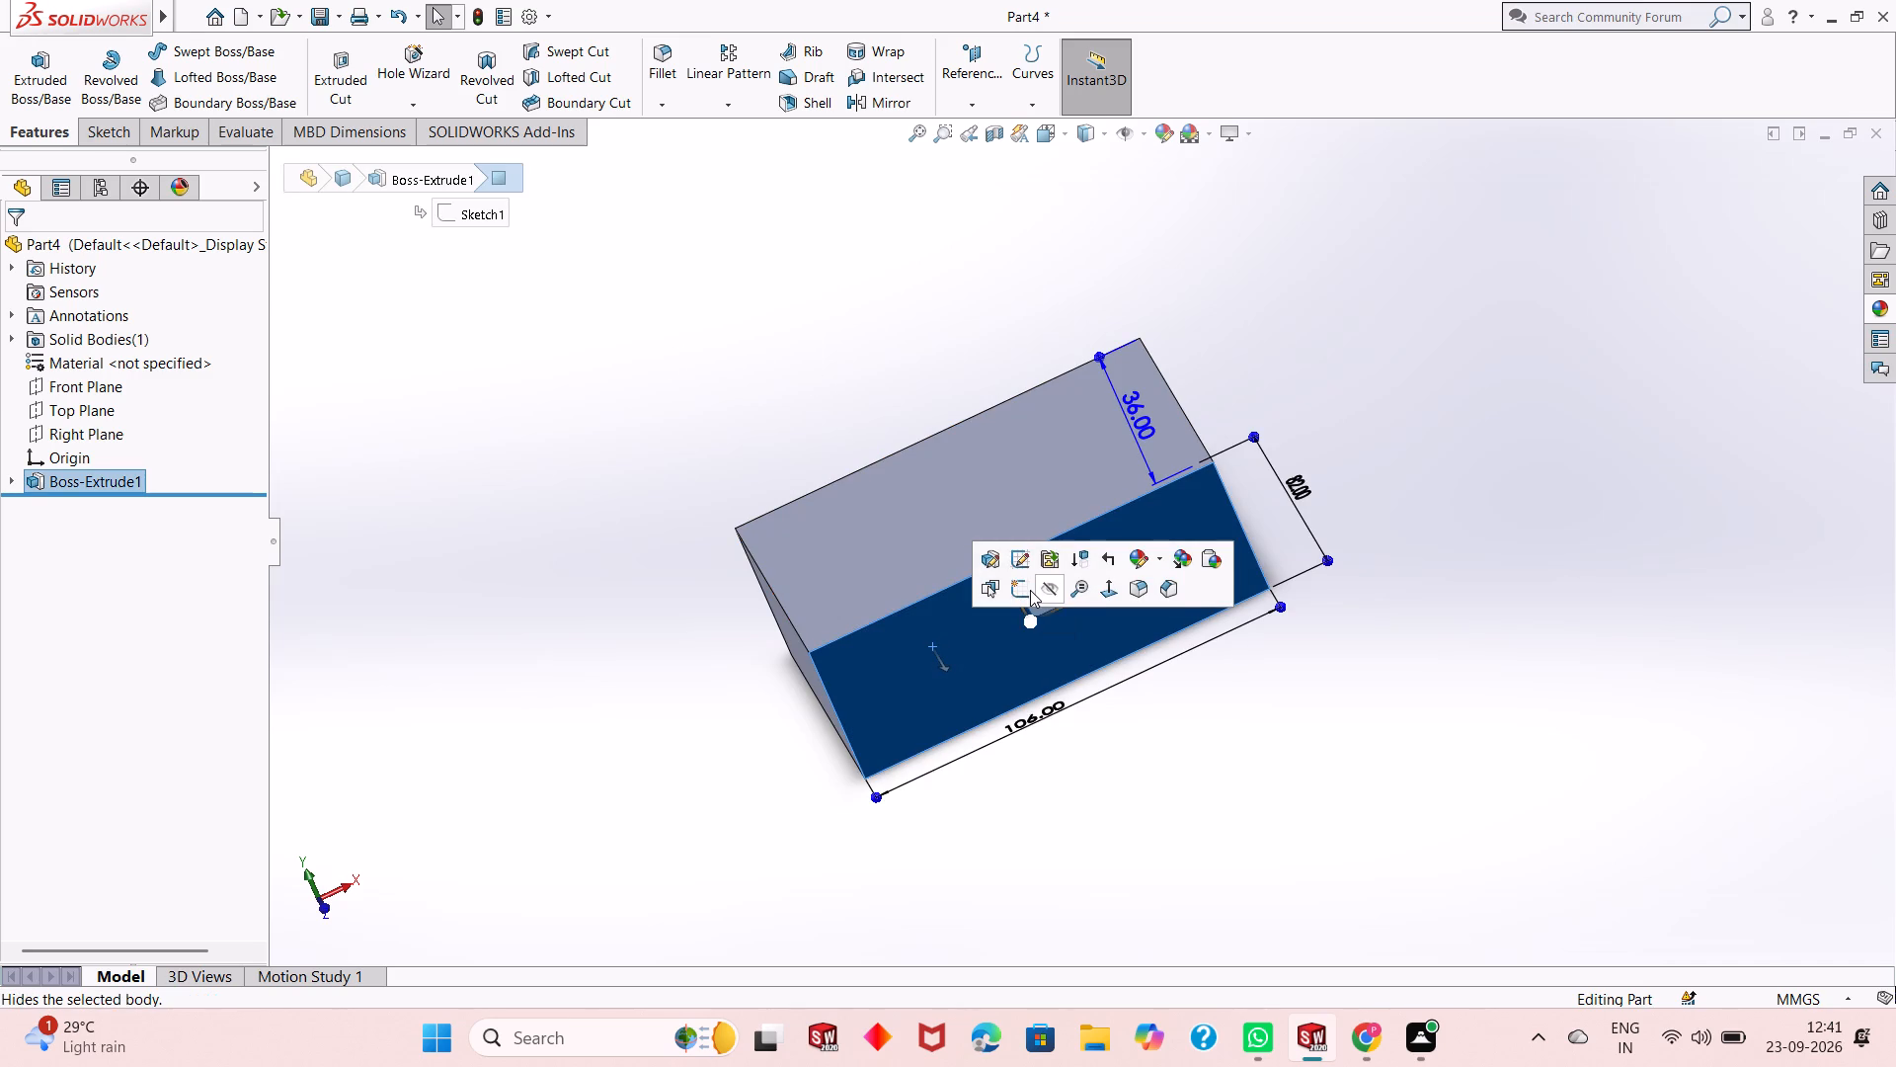
left_click(1030, 590)
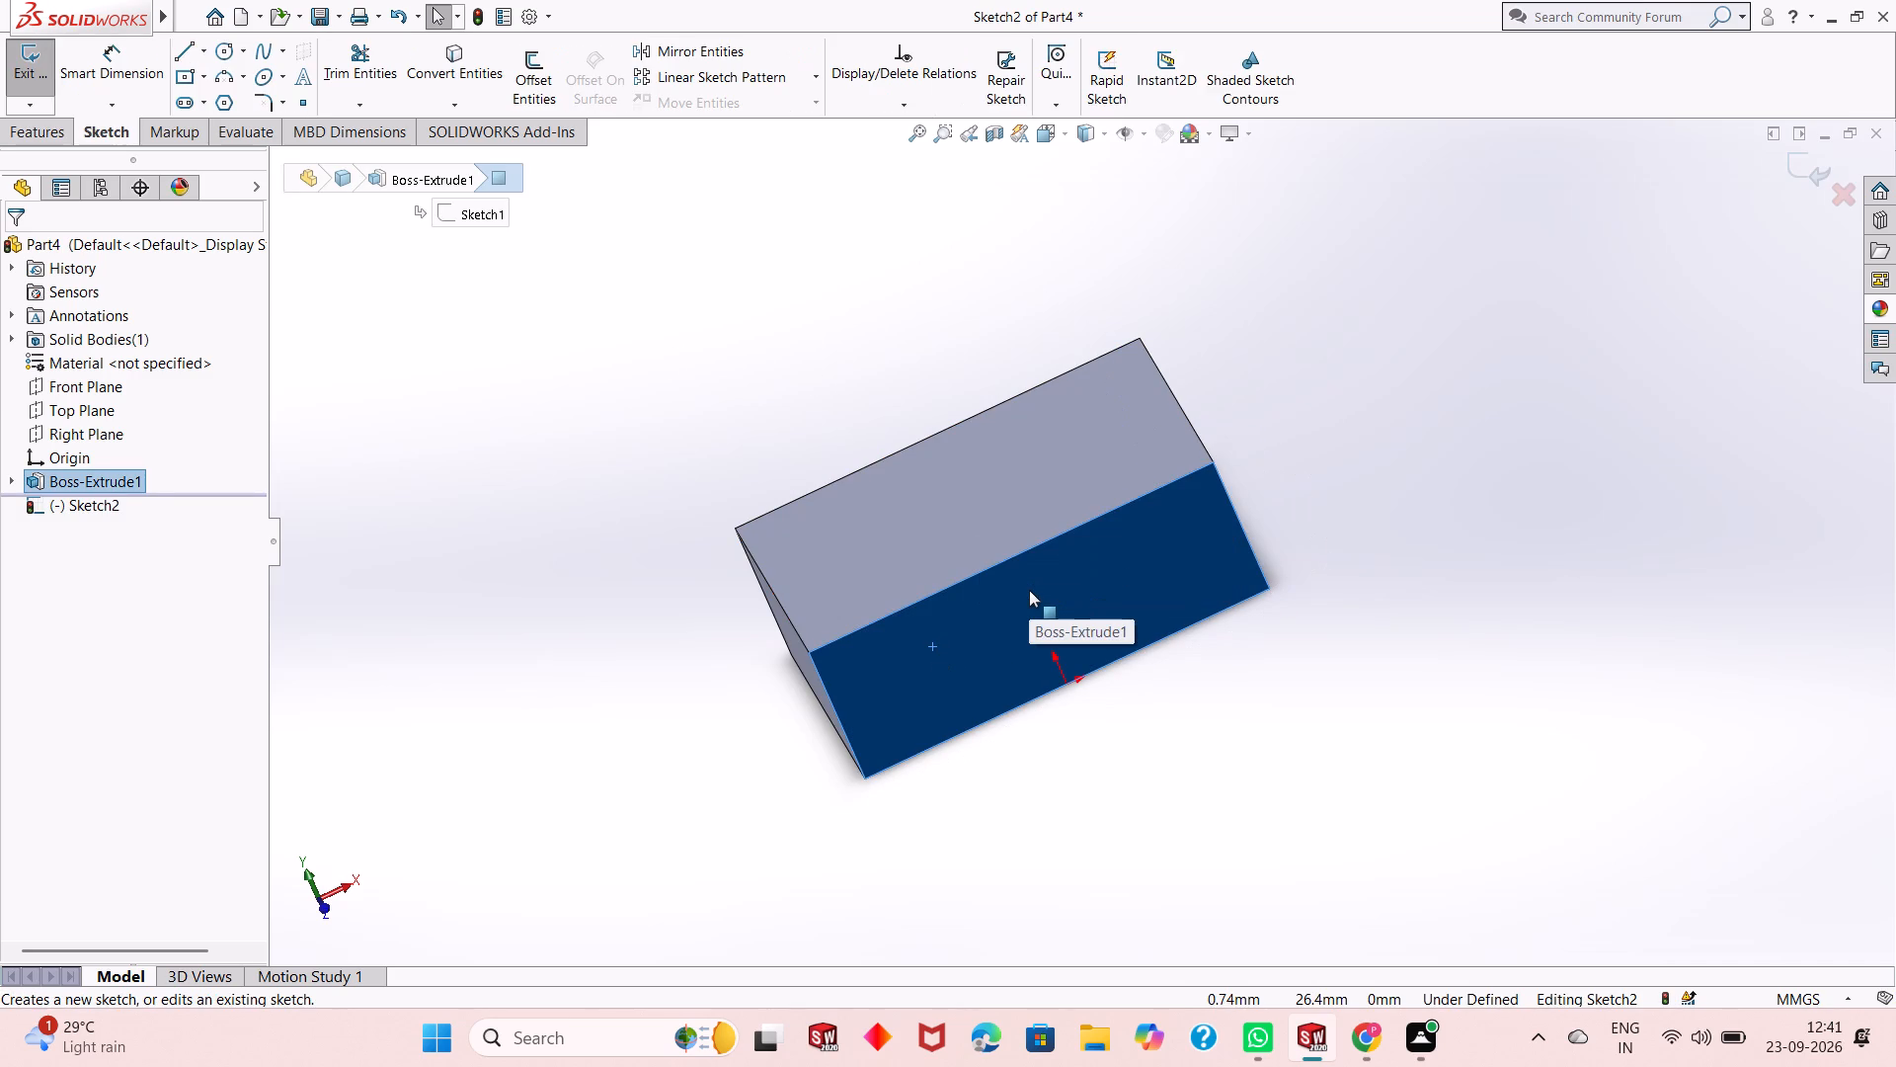
key("ctrl+8")
key("Escape")
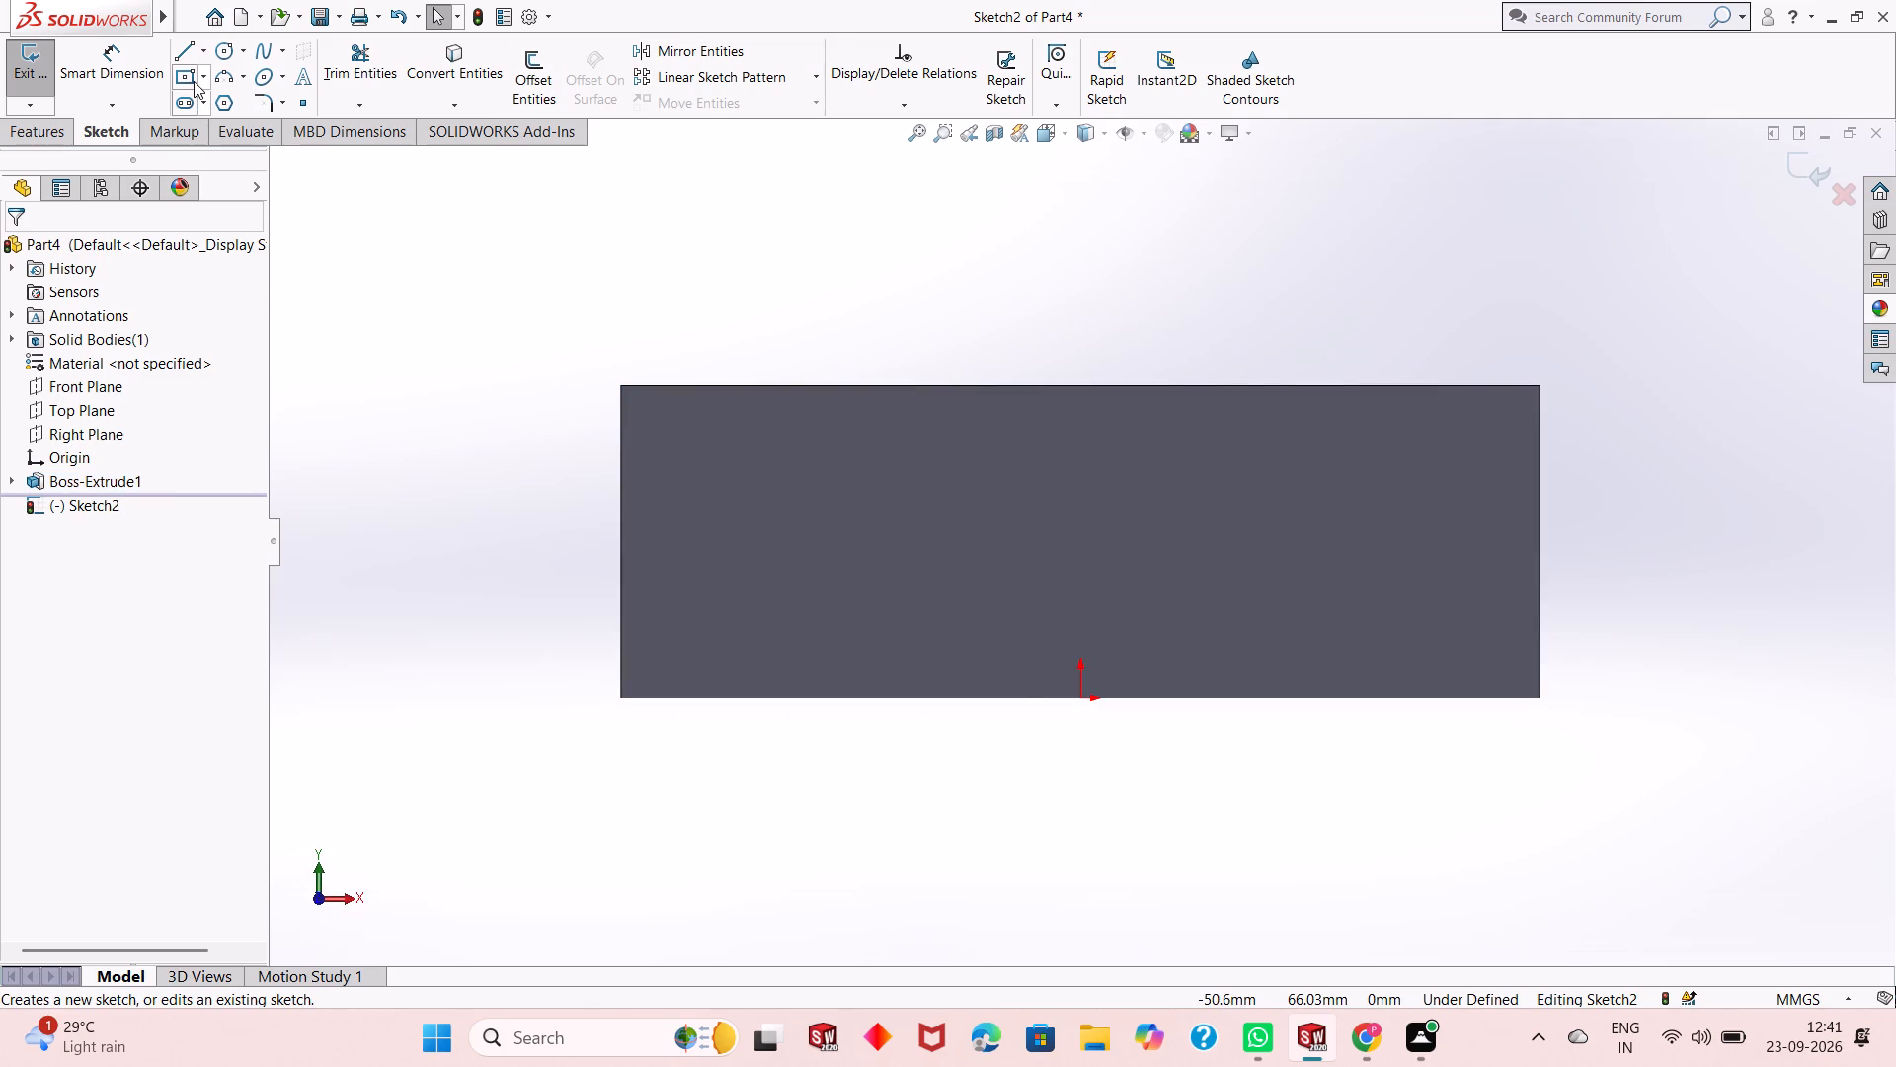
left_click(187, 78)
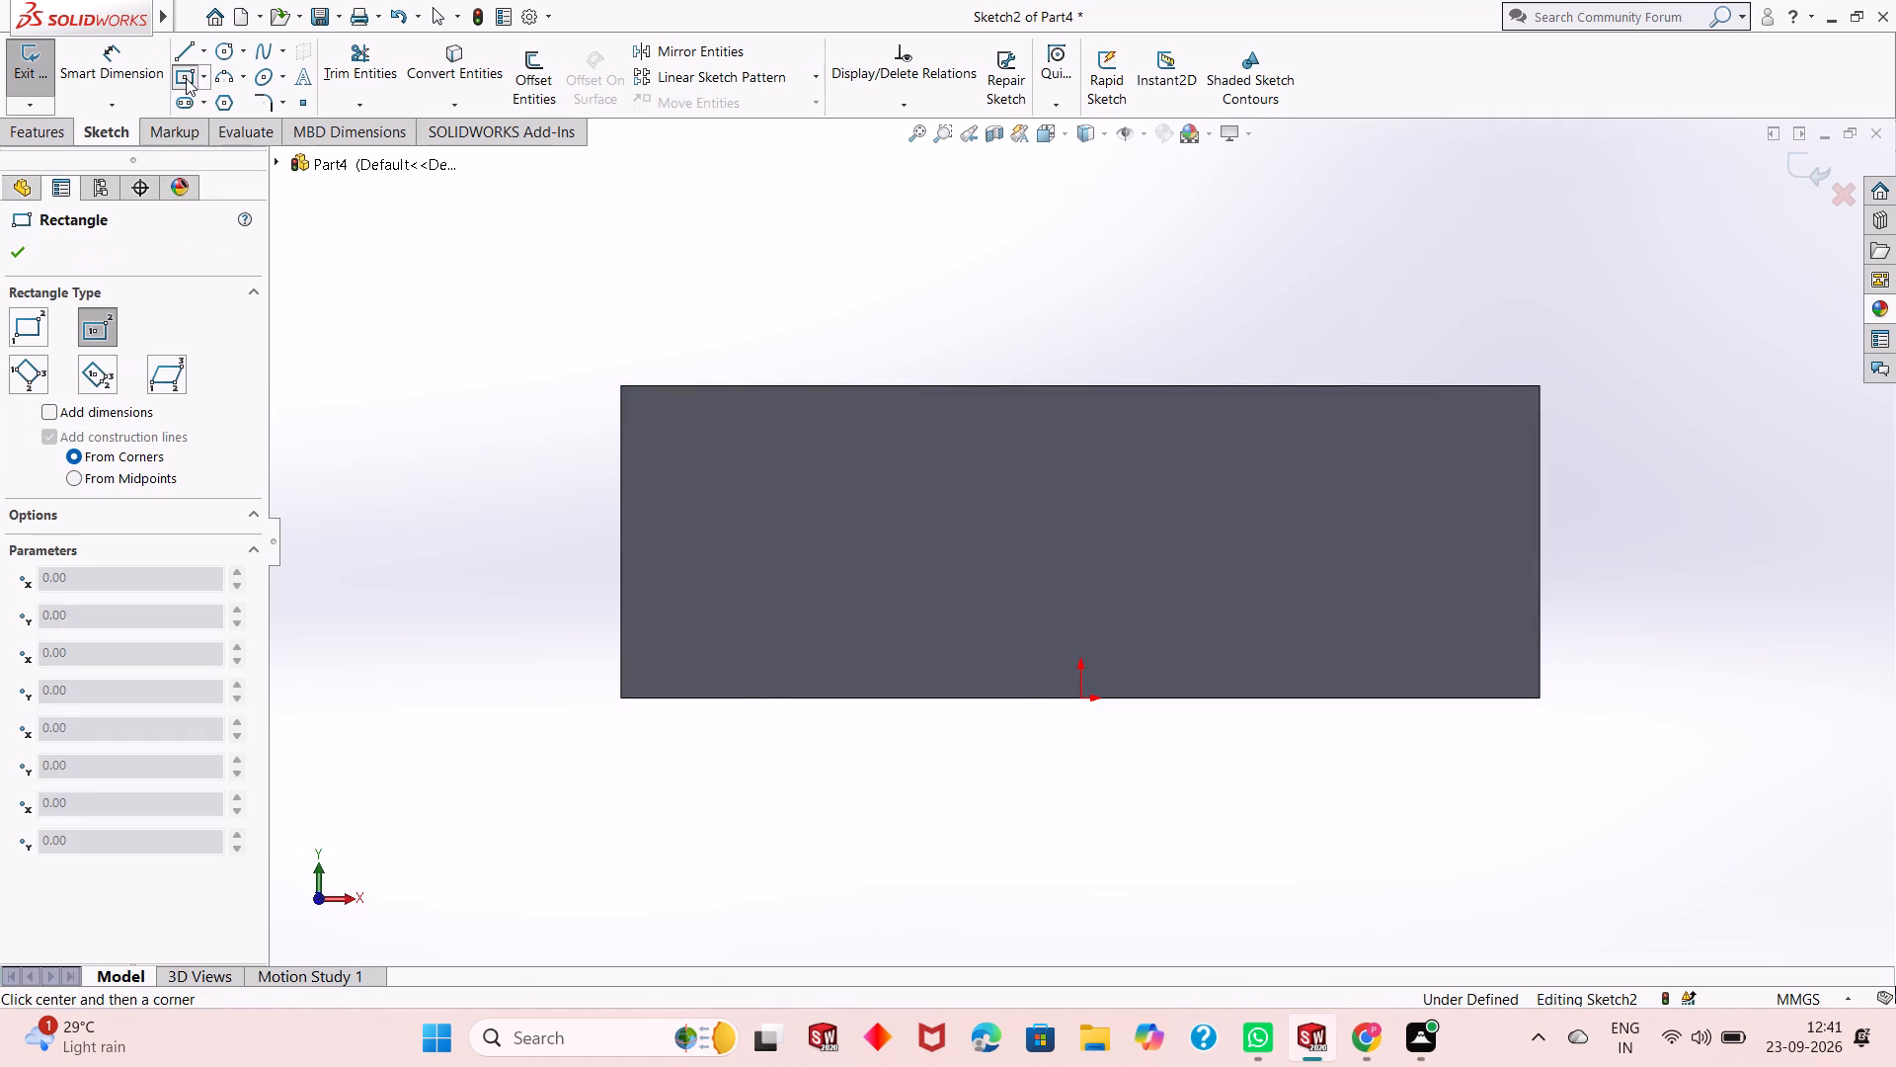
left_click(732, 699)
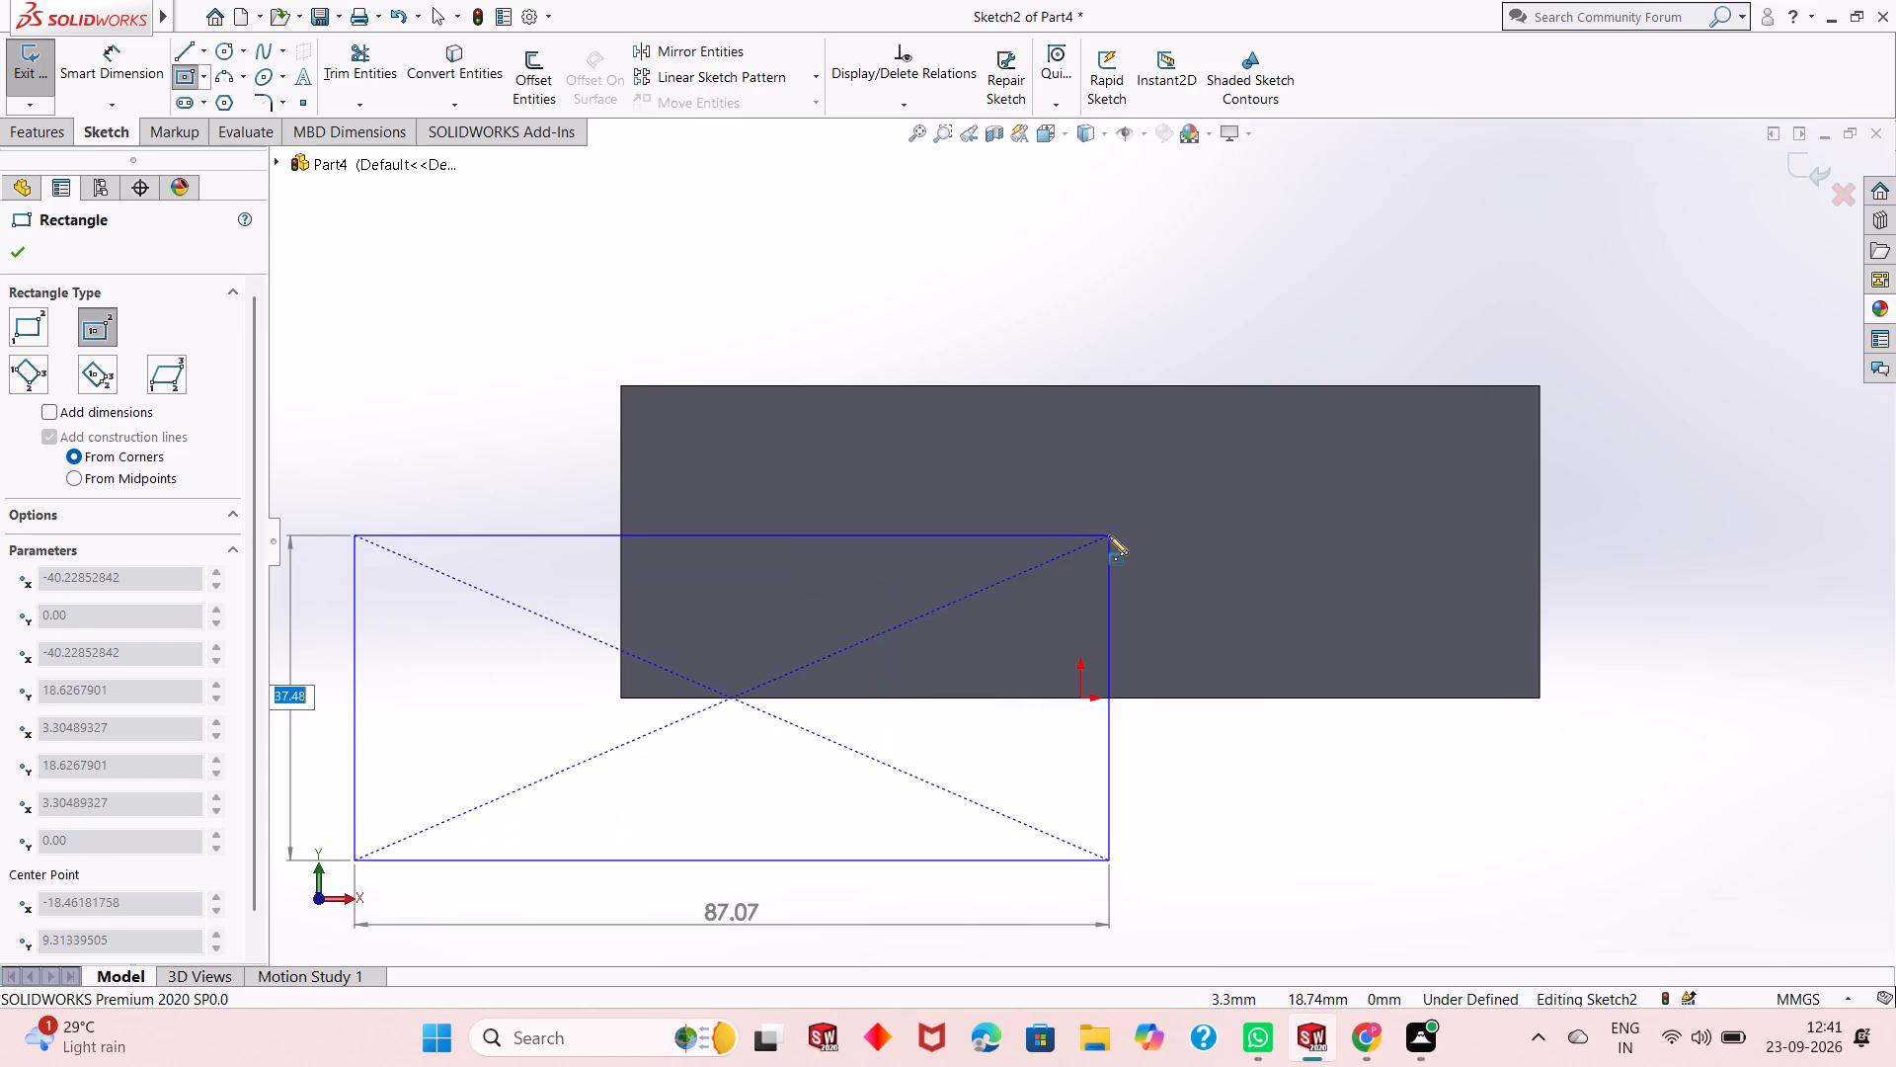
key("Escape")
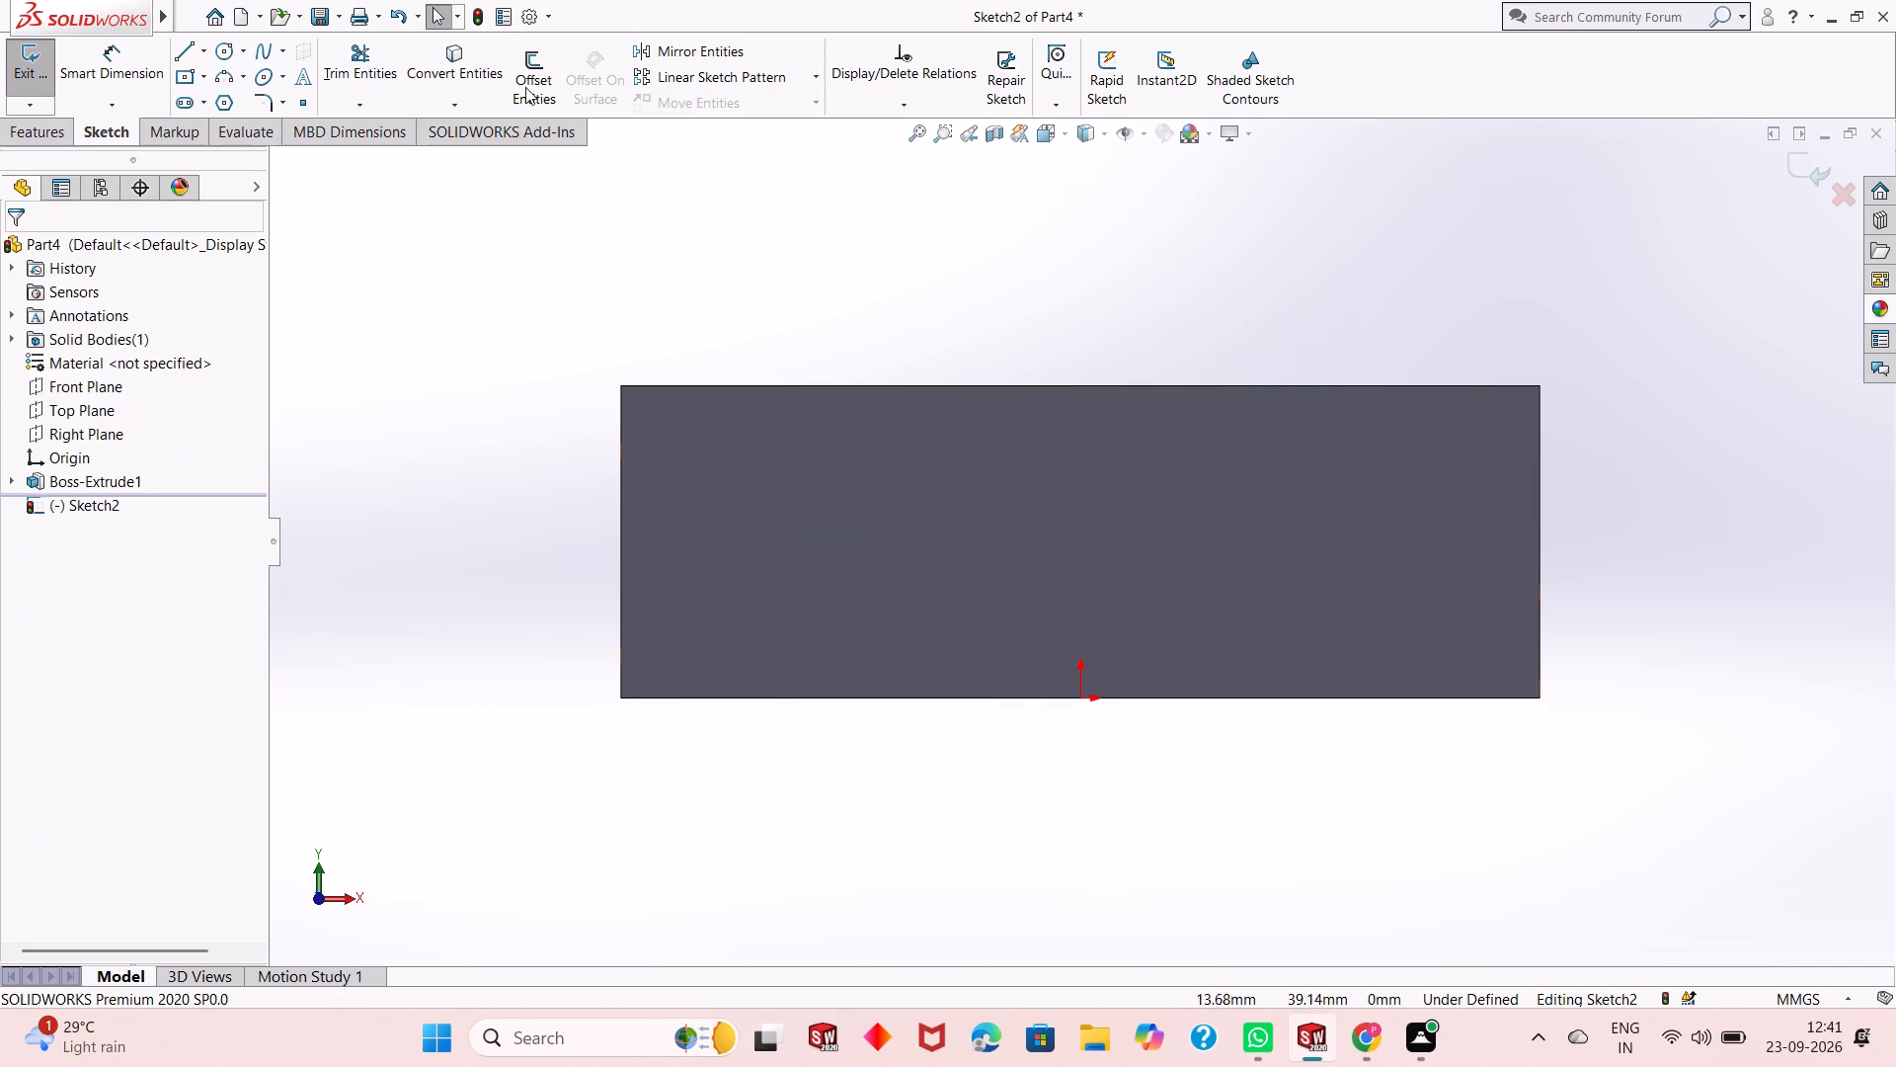
Sketch a corner rectangle about 79 mm wide and 19 mm high, with its base on the face's bottom edge.
left_click(200, 71)
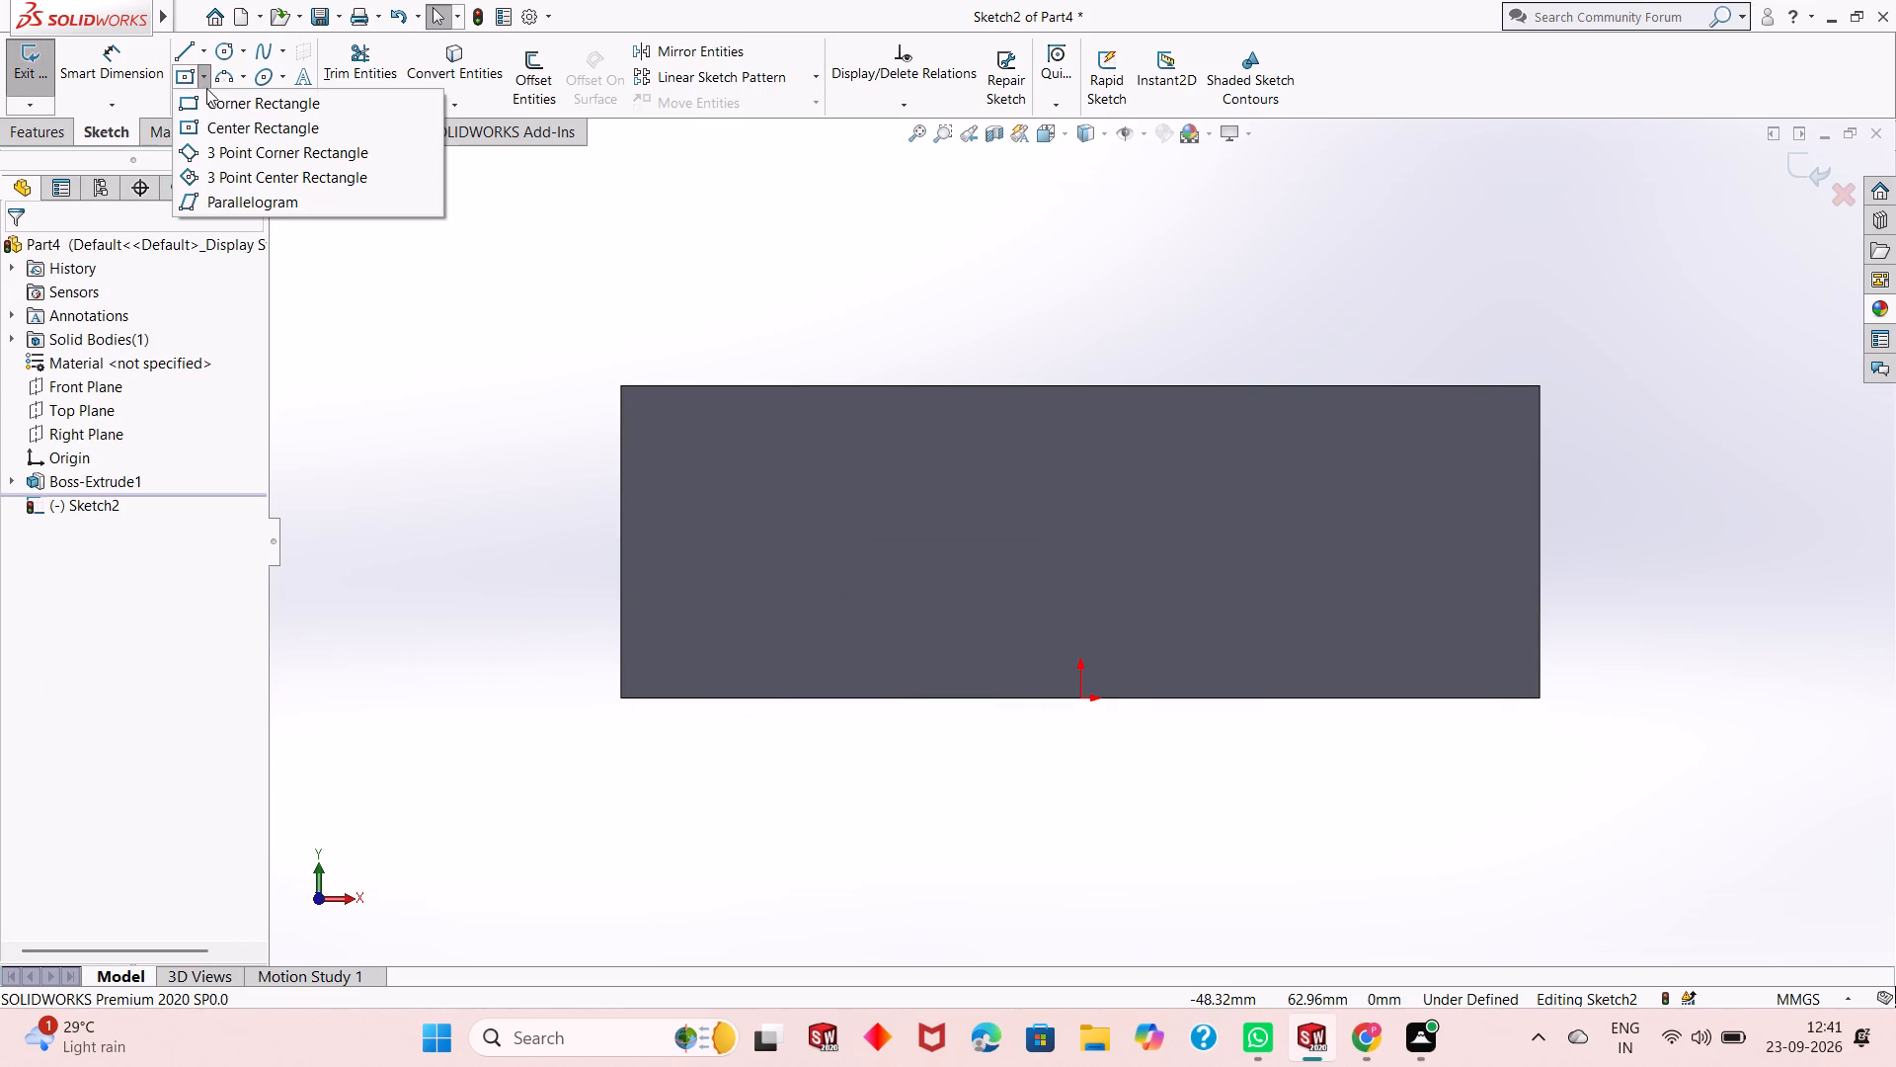
left_click(210, 106)
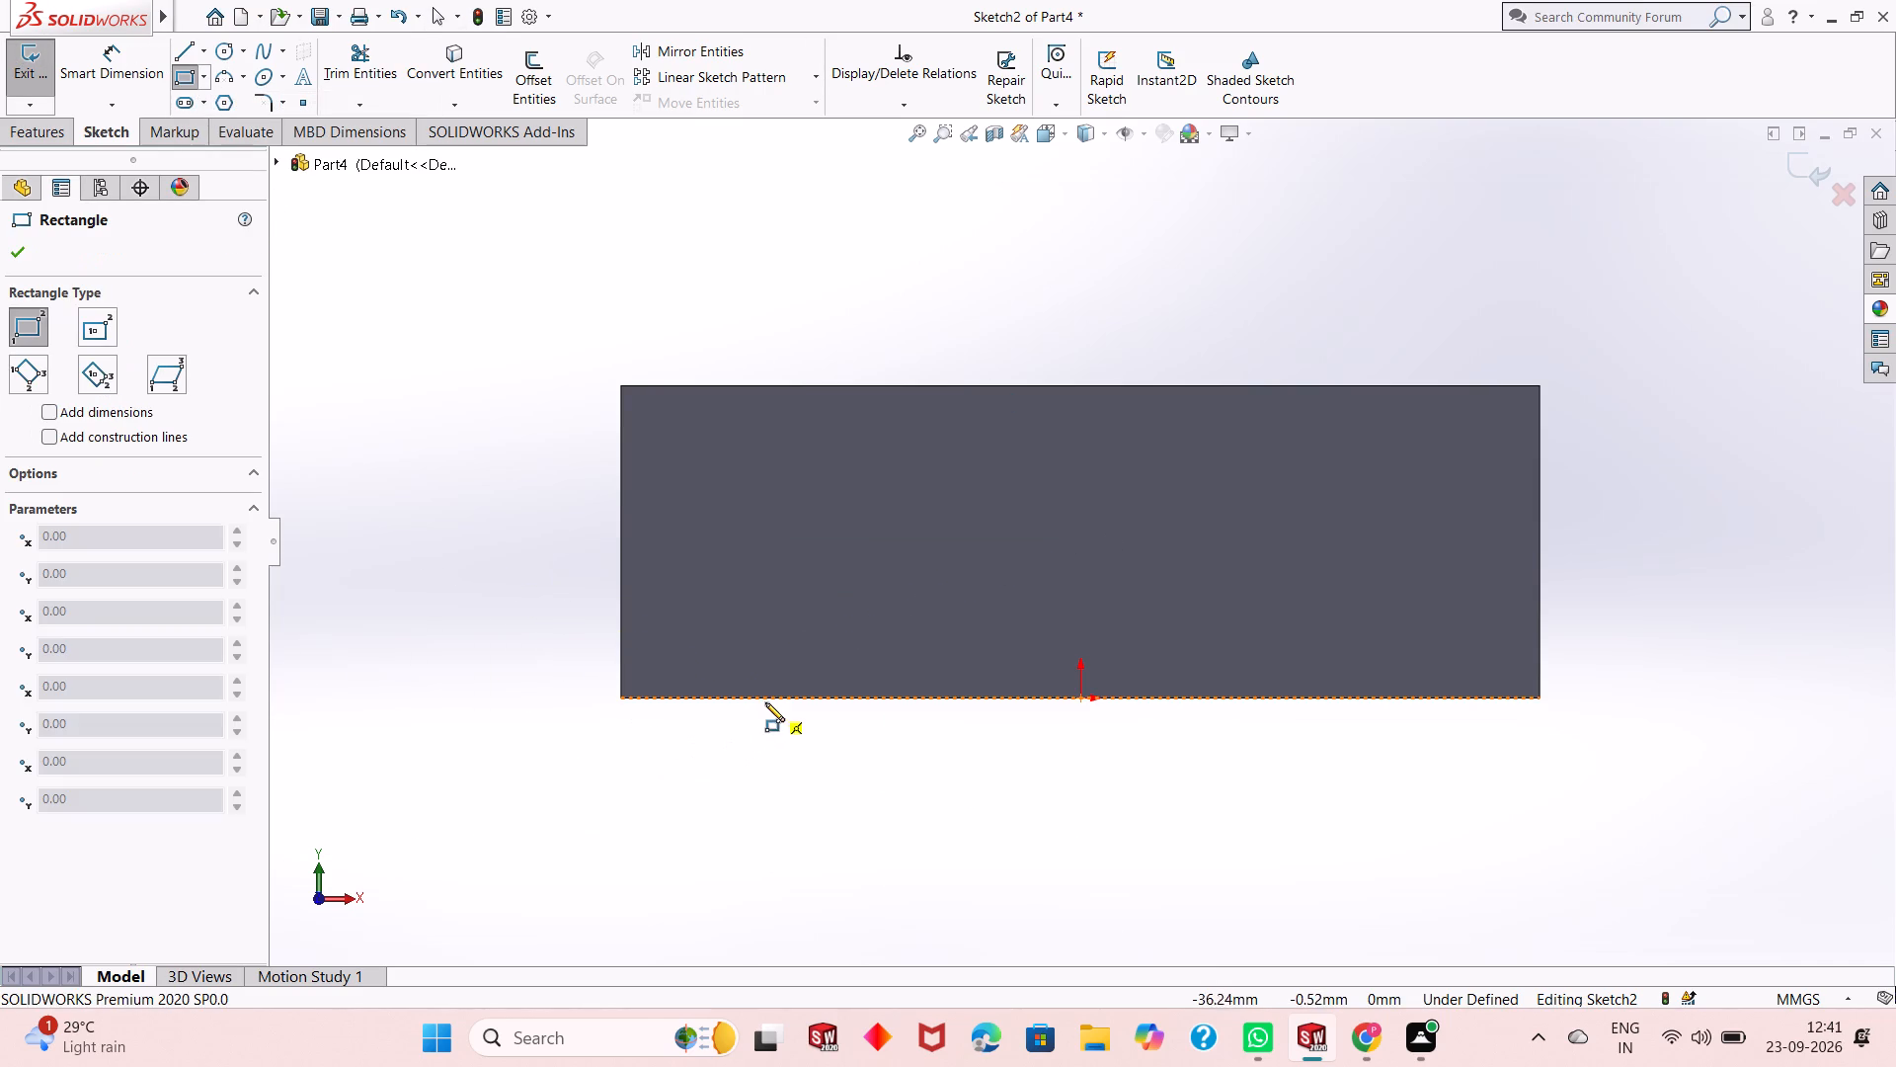
left_click(752, 697)
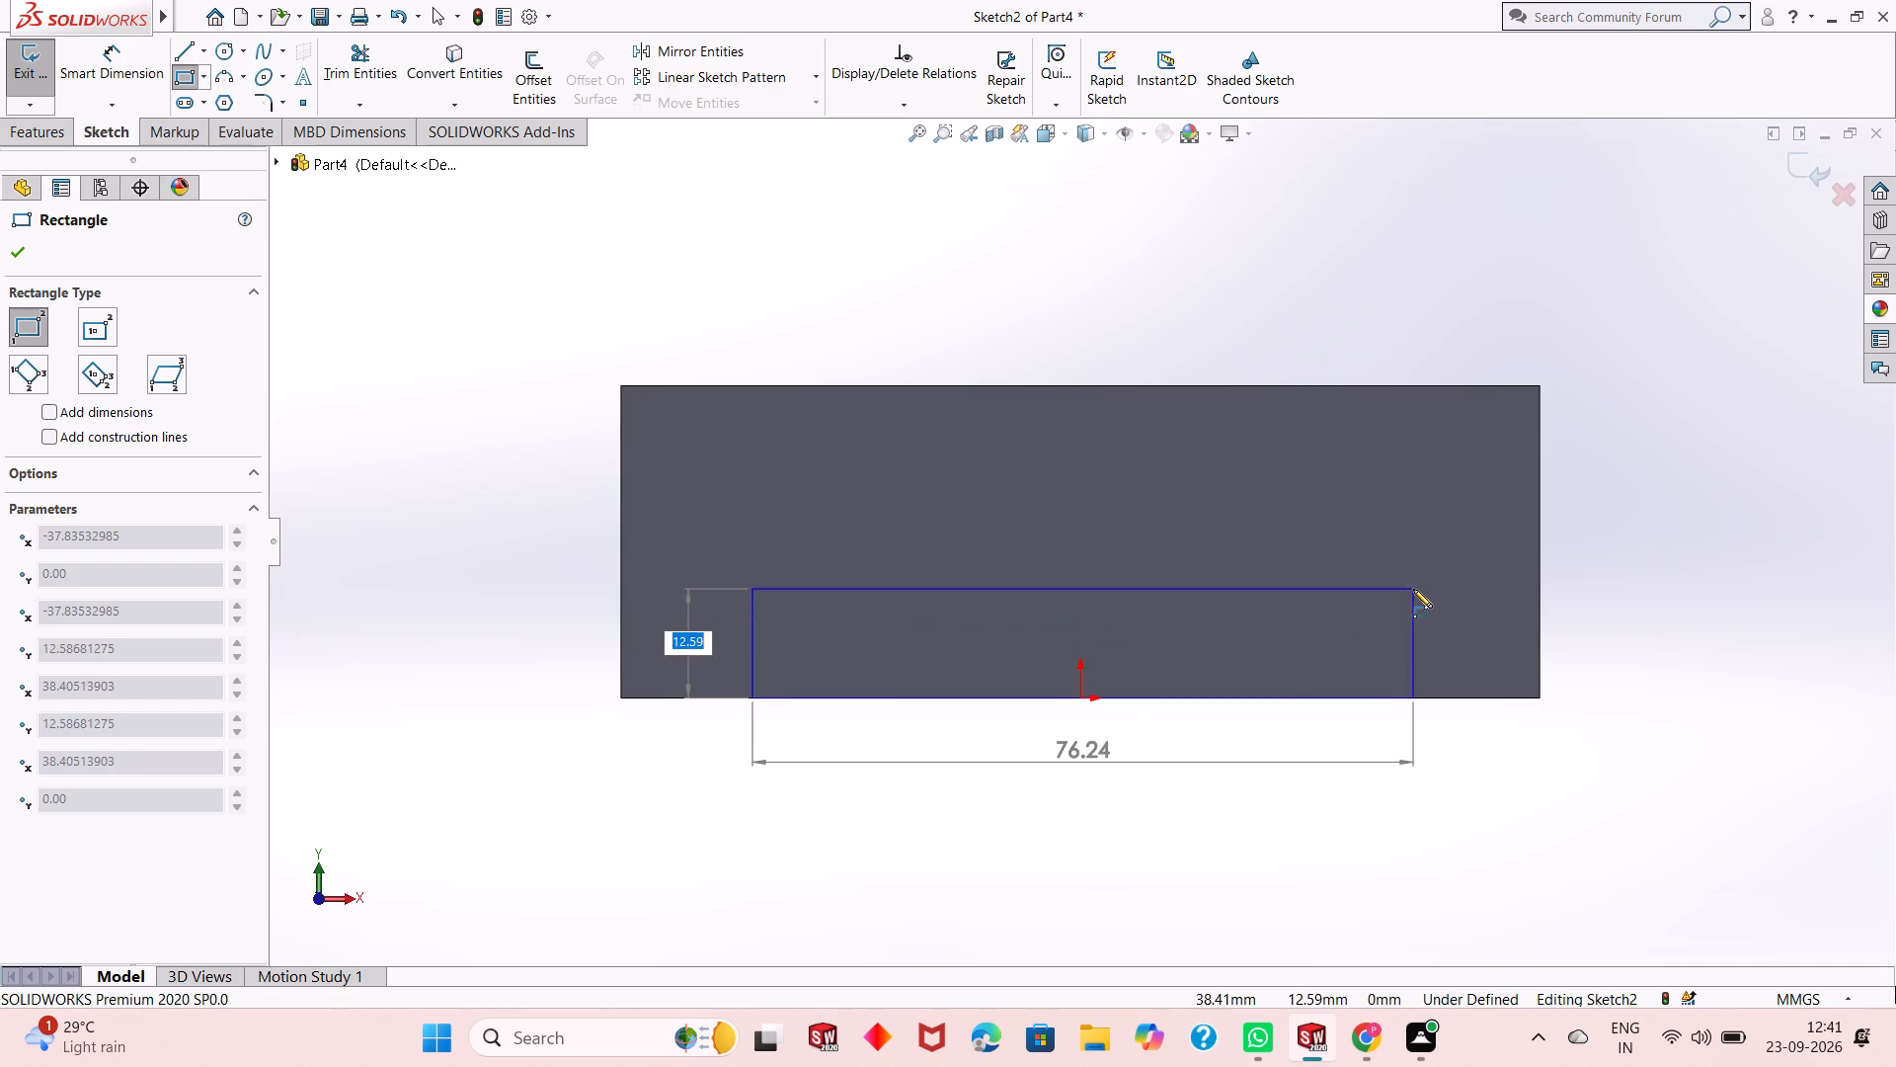
left_click(1440, 534)
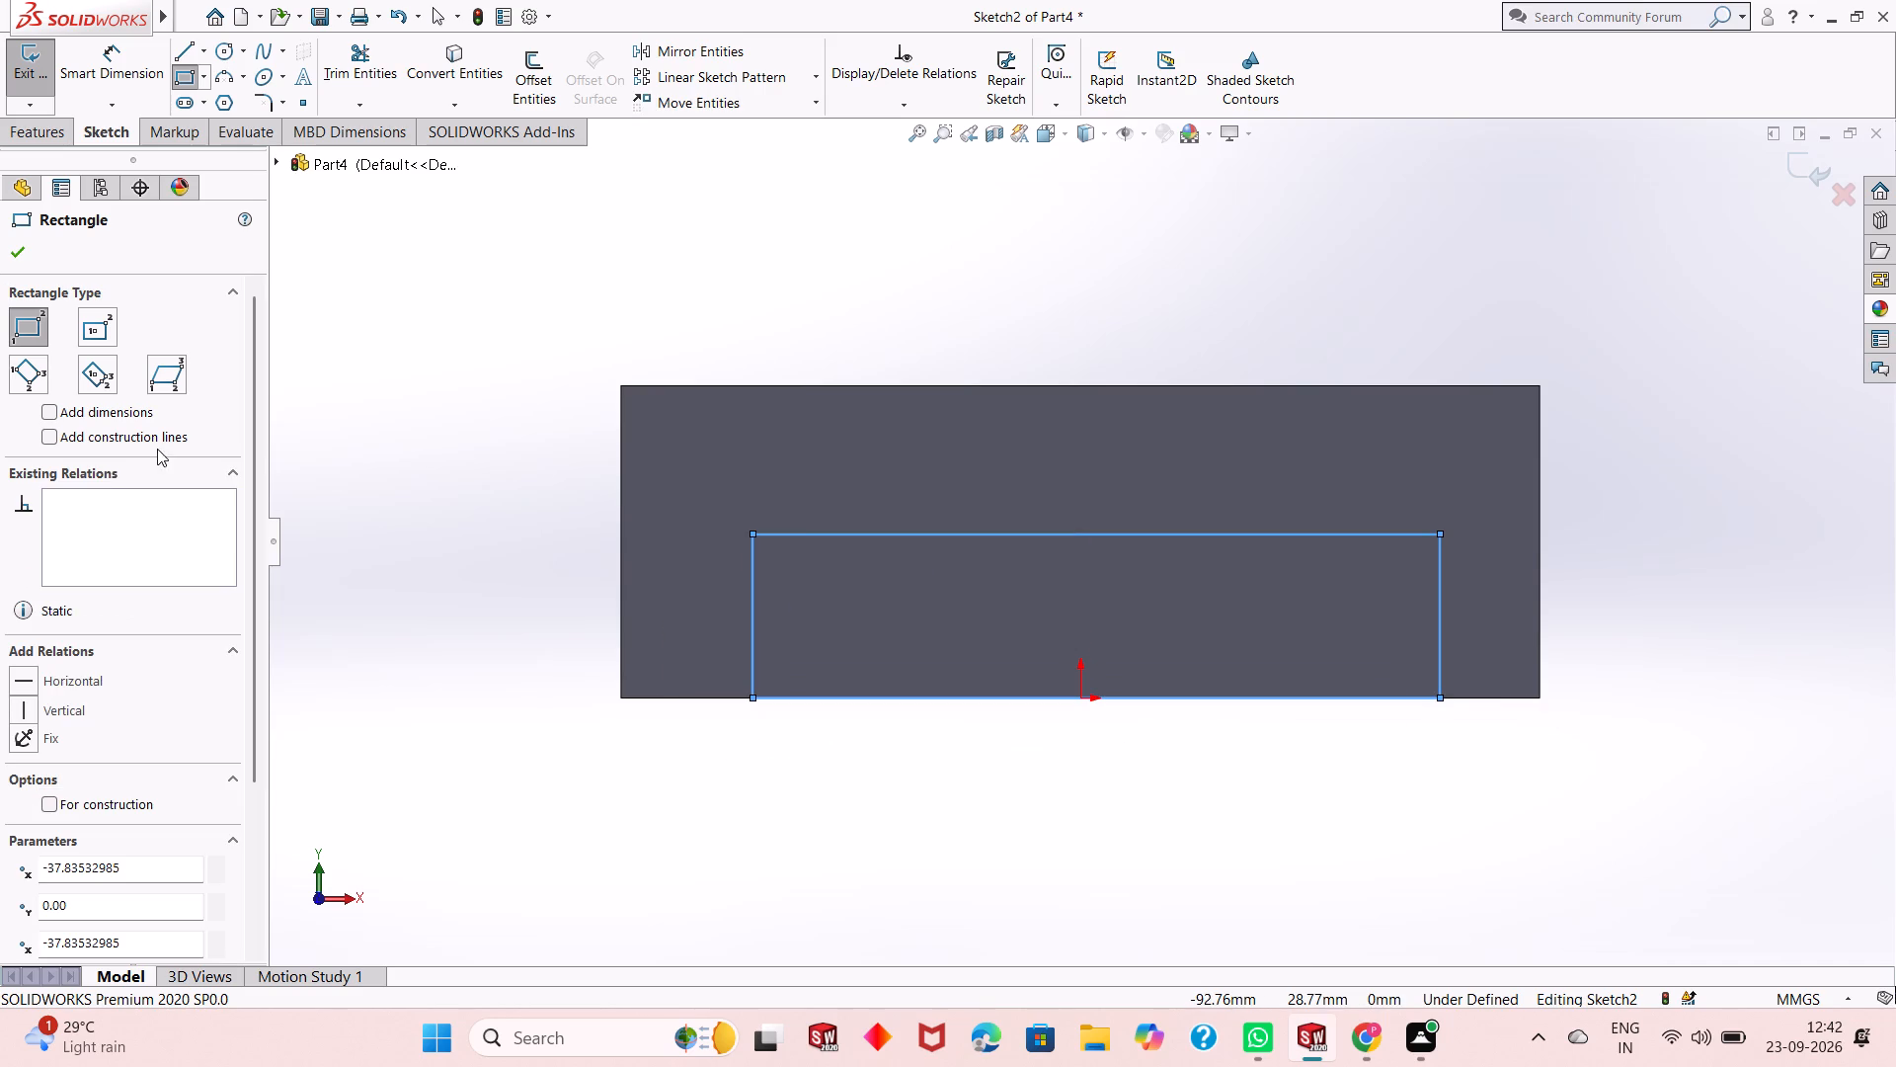
left_click(4, 244)
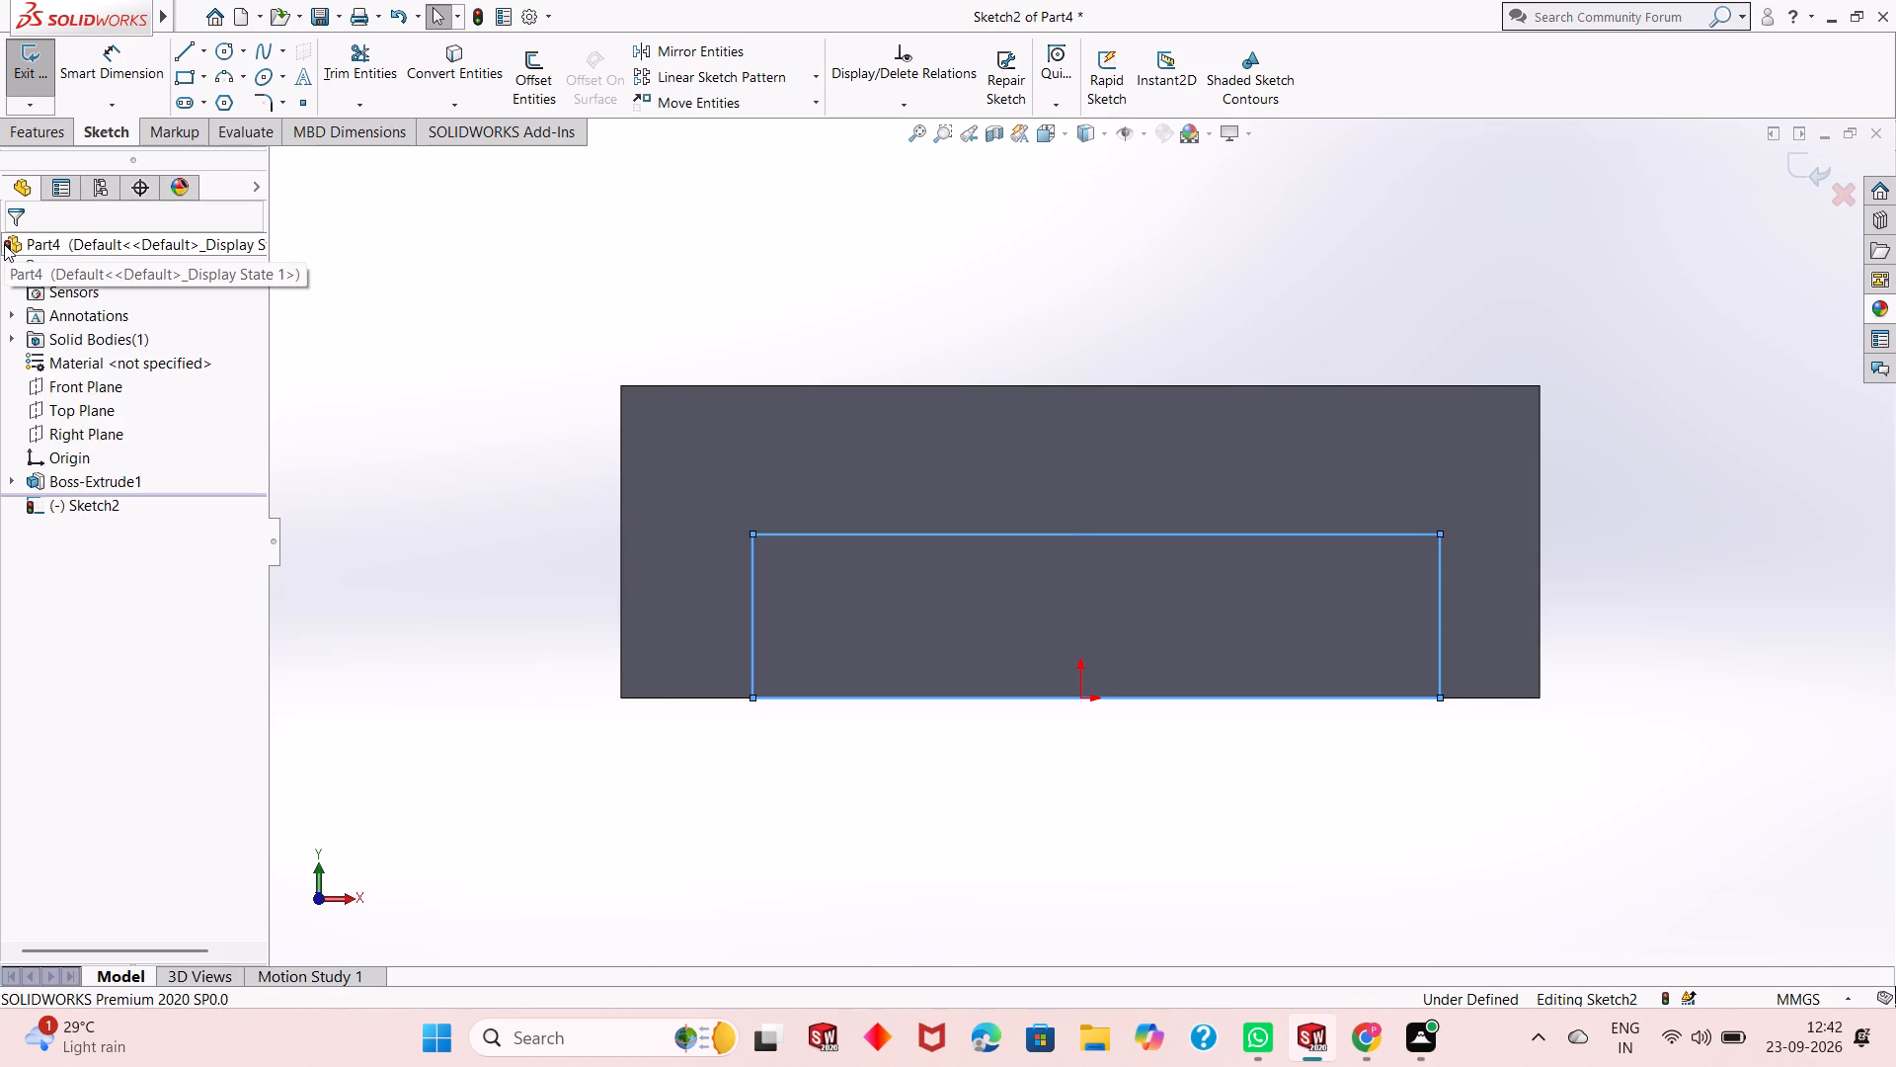
Dimension the rectangle's two bottom corners 12 mm in from the block's nearest bottom corners on either side.
left_click(130, 75)
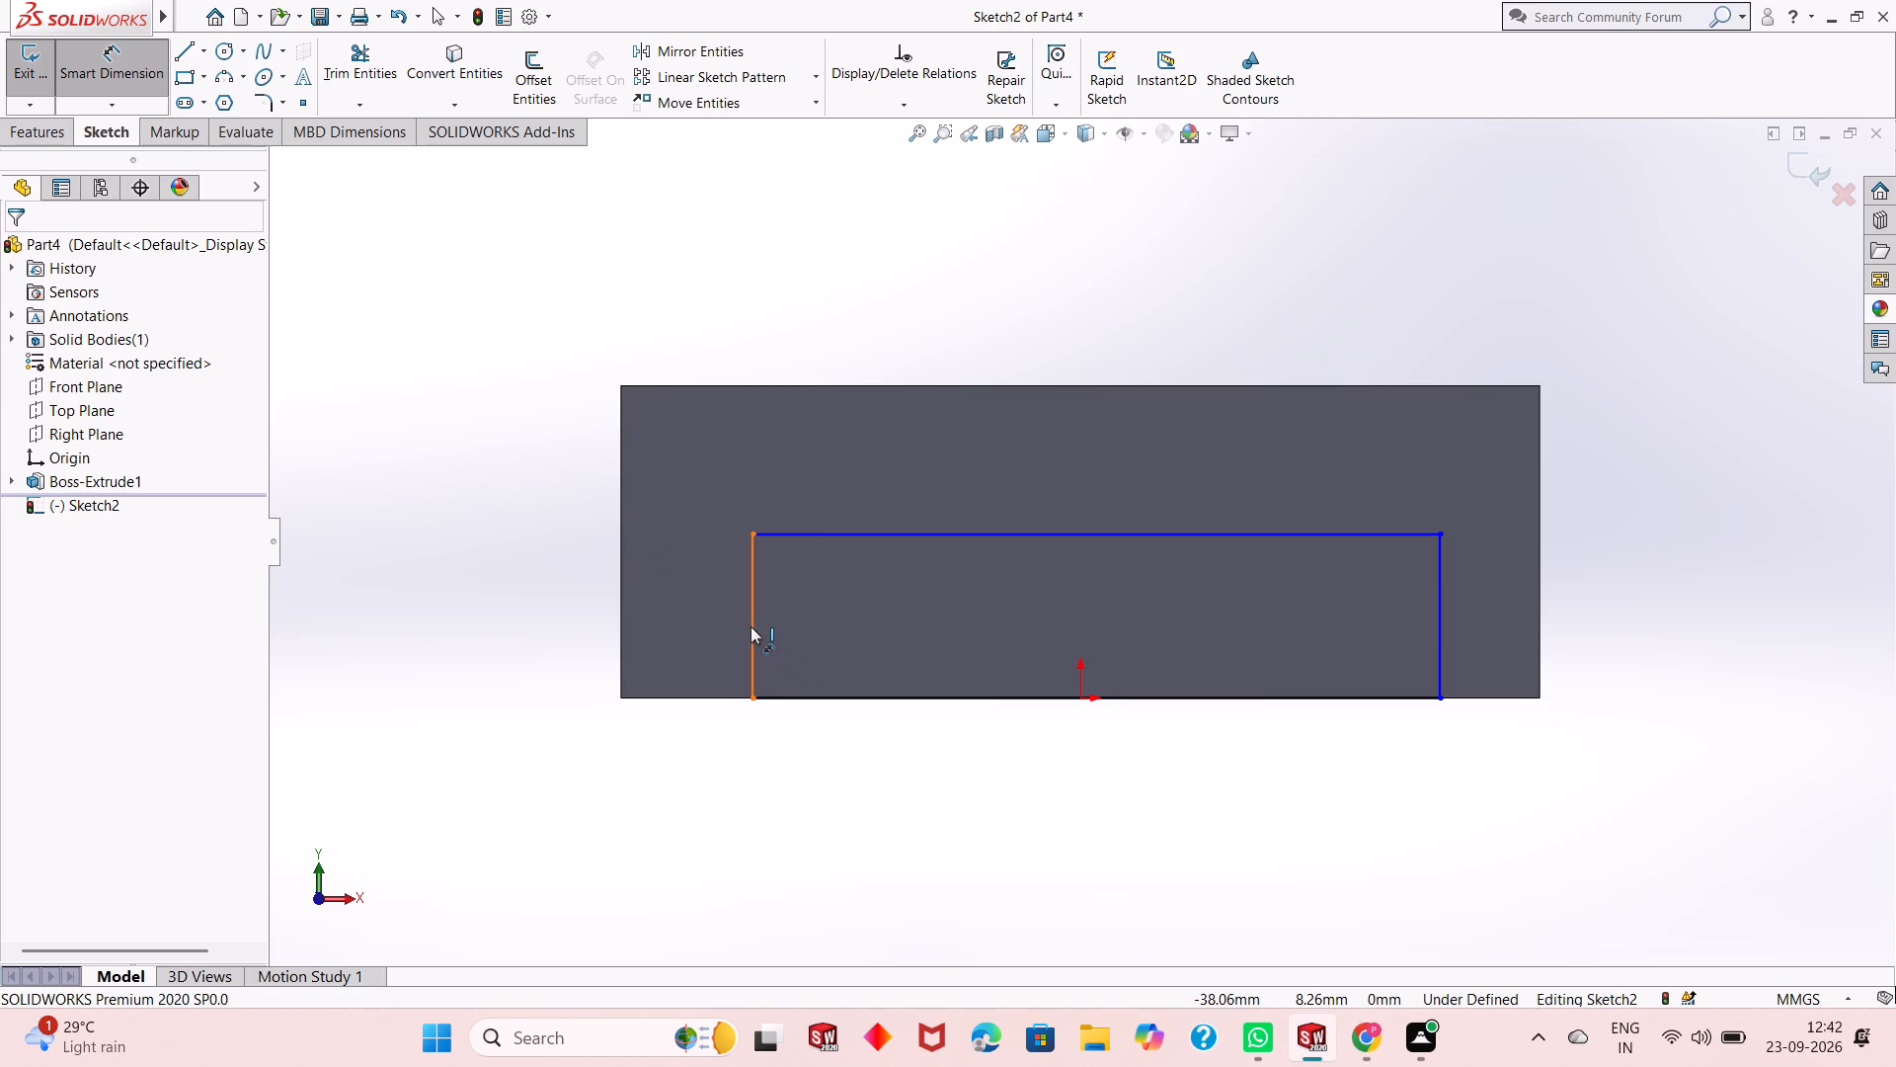
left_click(750, 700)
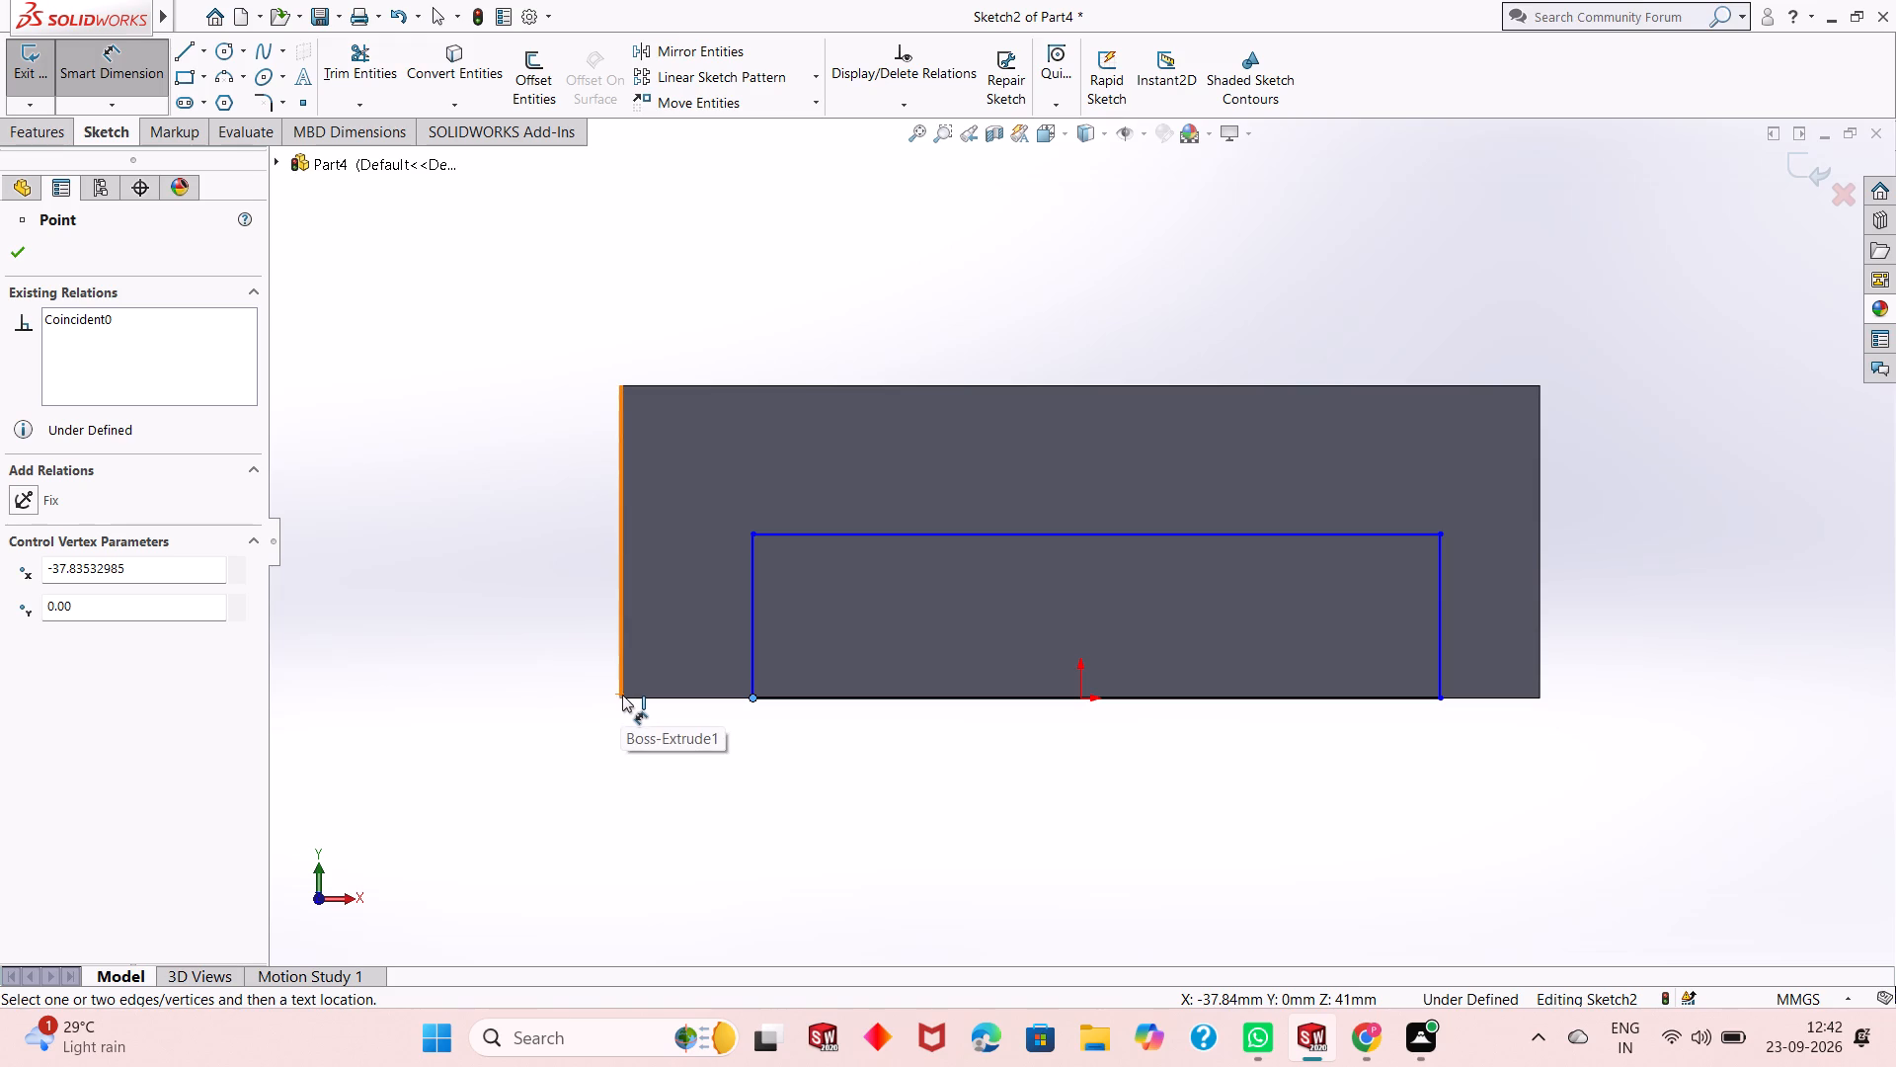
left_click(622, 699)
left_click(652, 808)
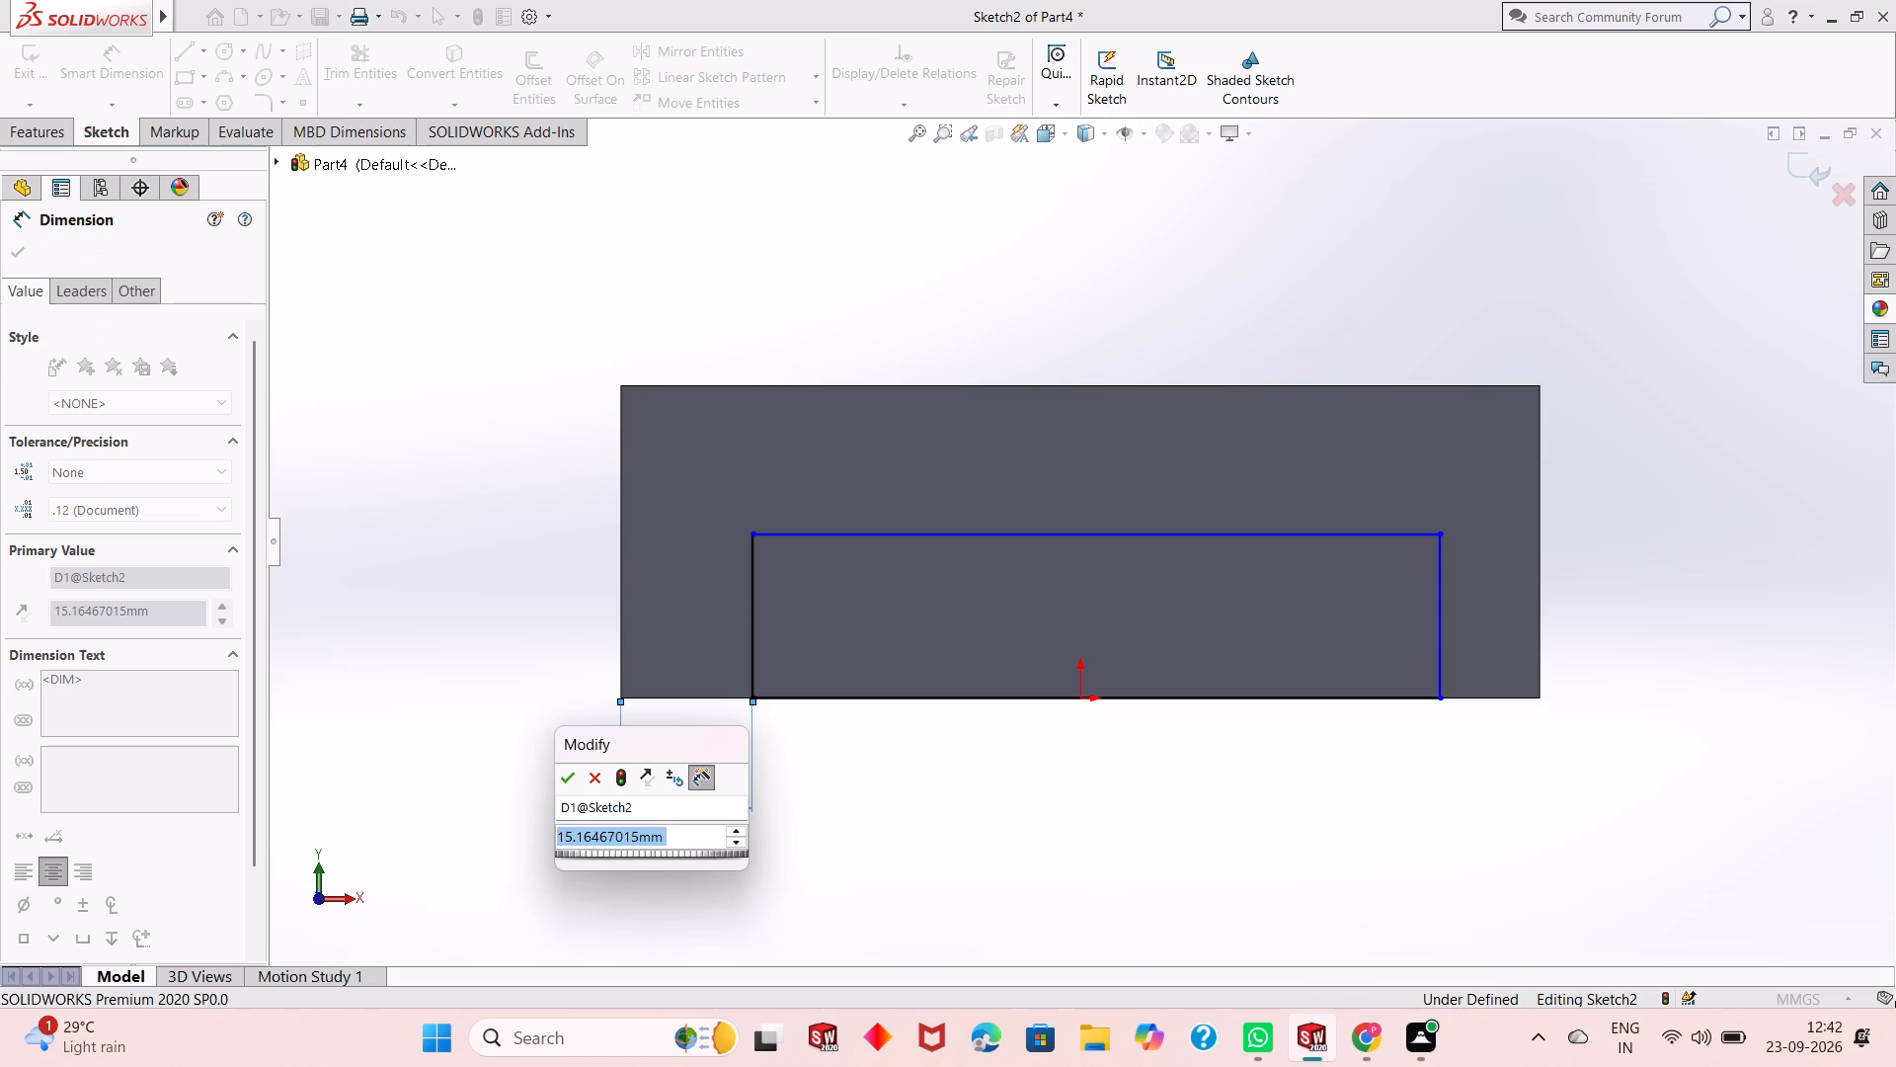
type("12")
key("Return")
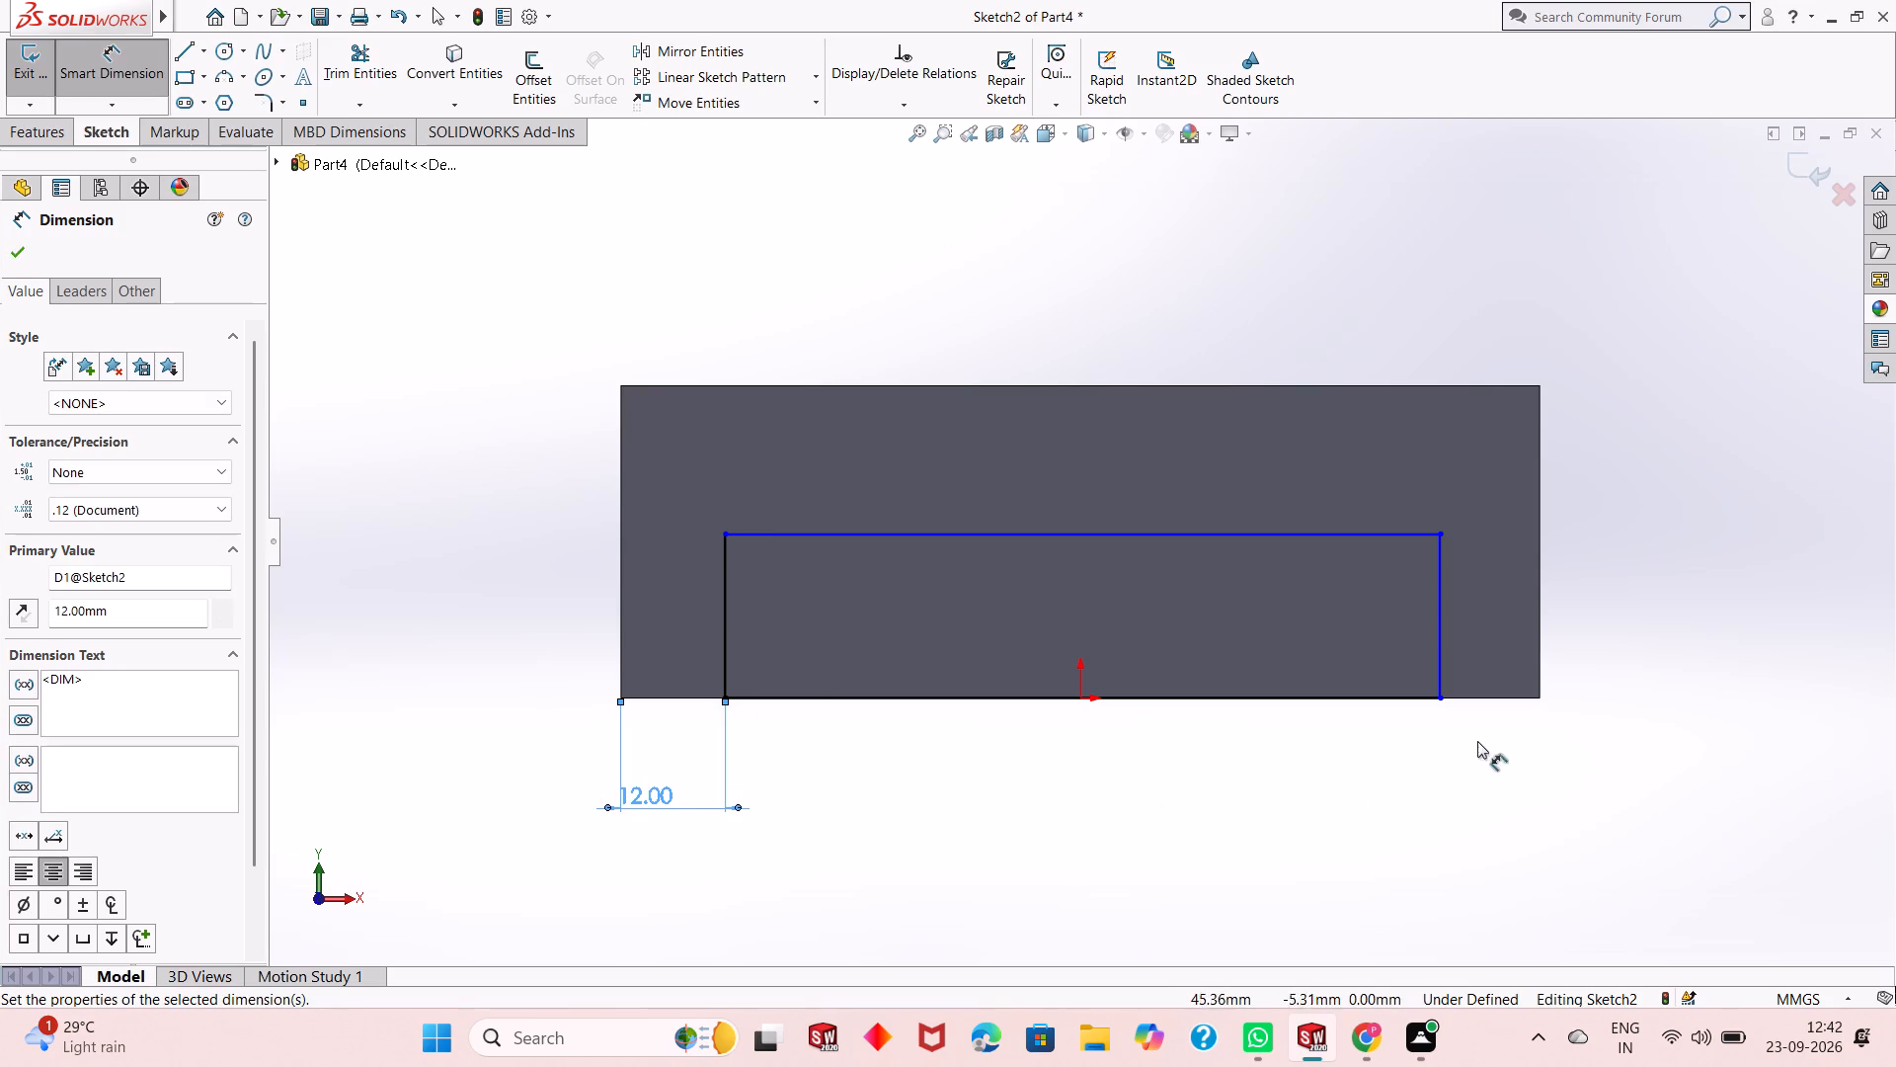
left_click(1441, 703)
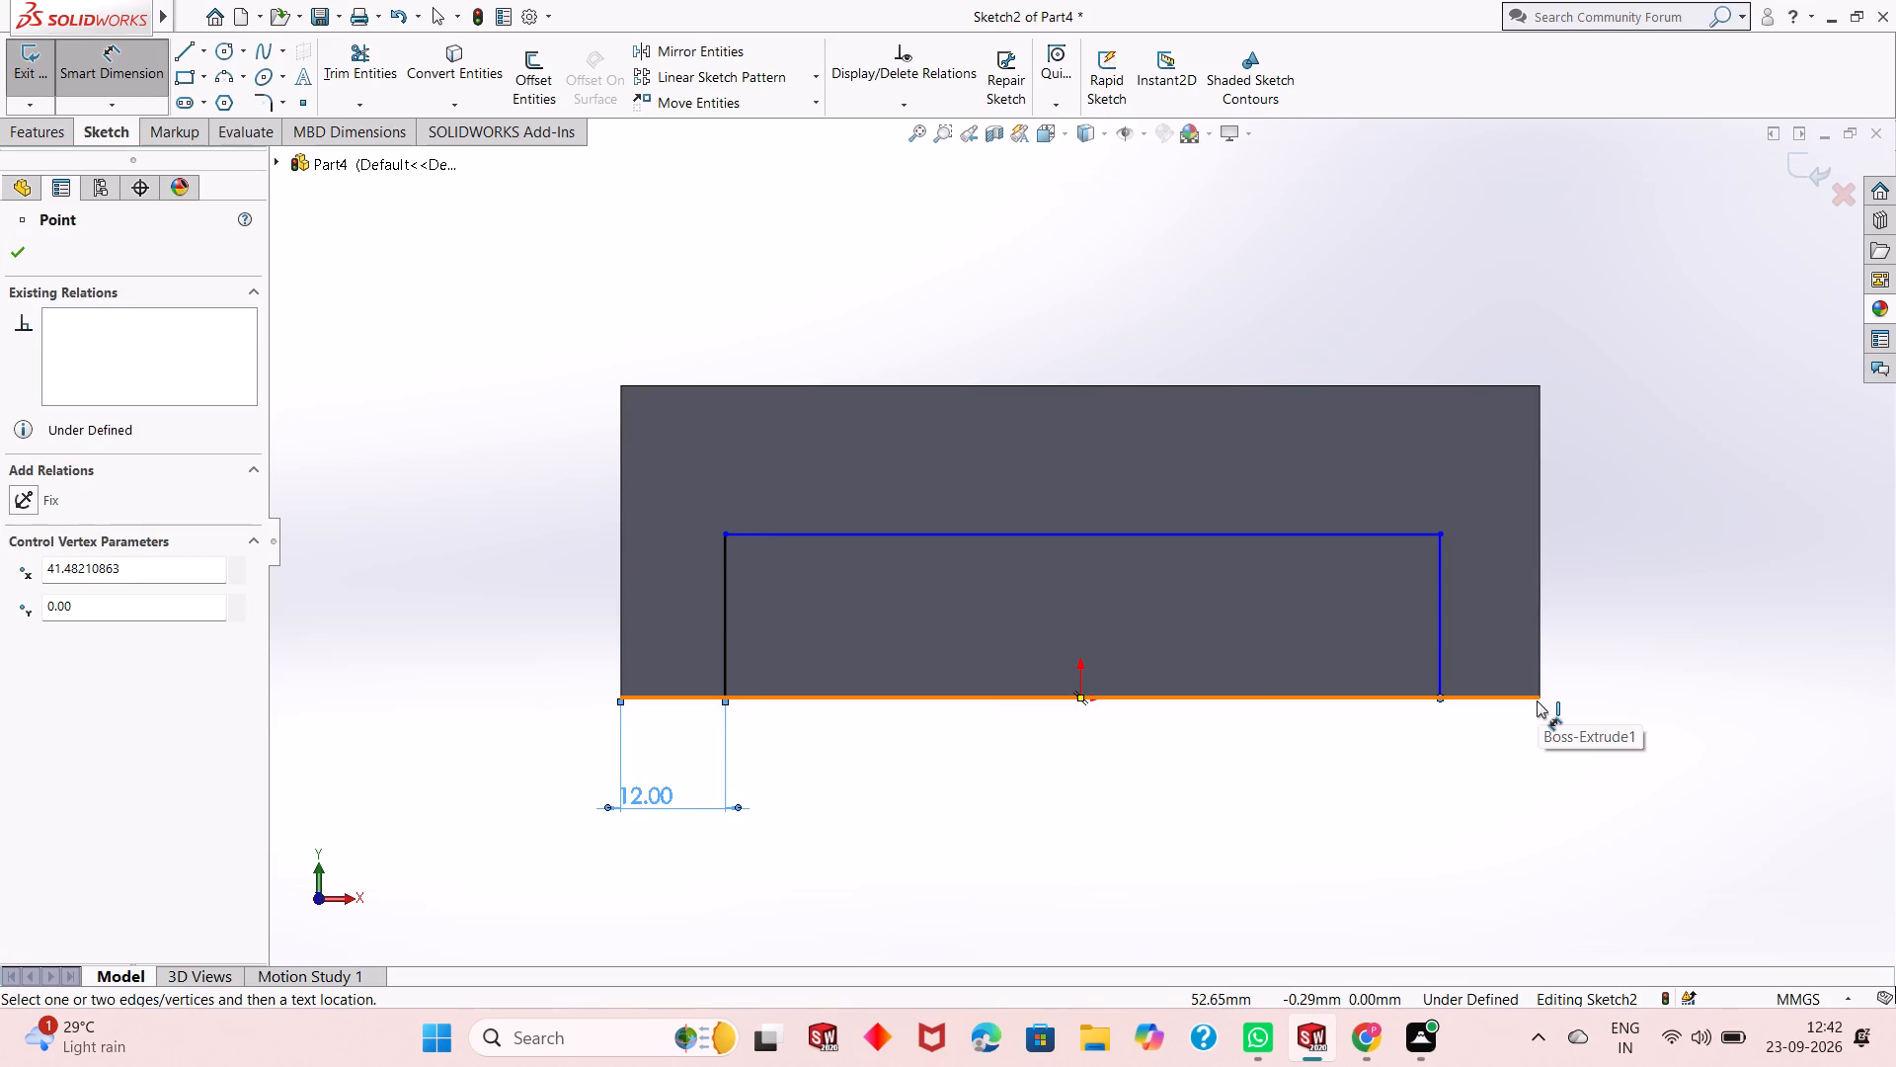
left_click(1541, 696)
left_click(1495, 787)
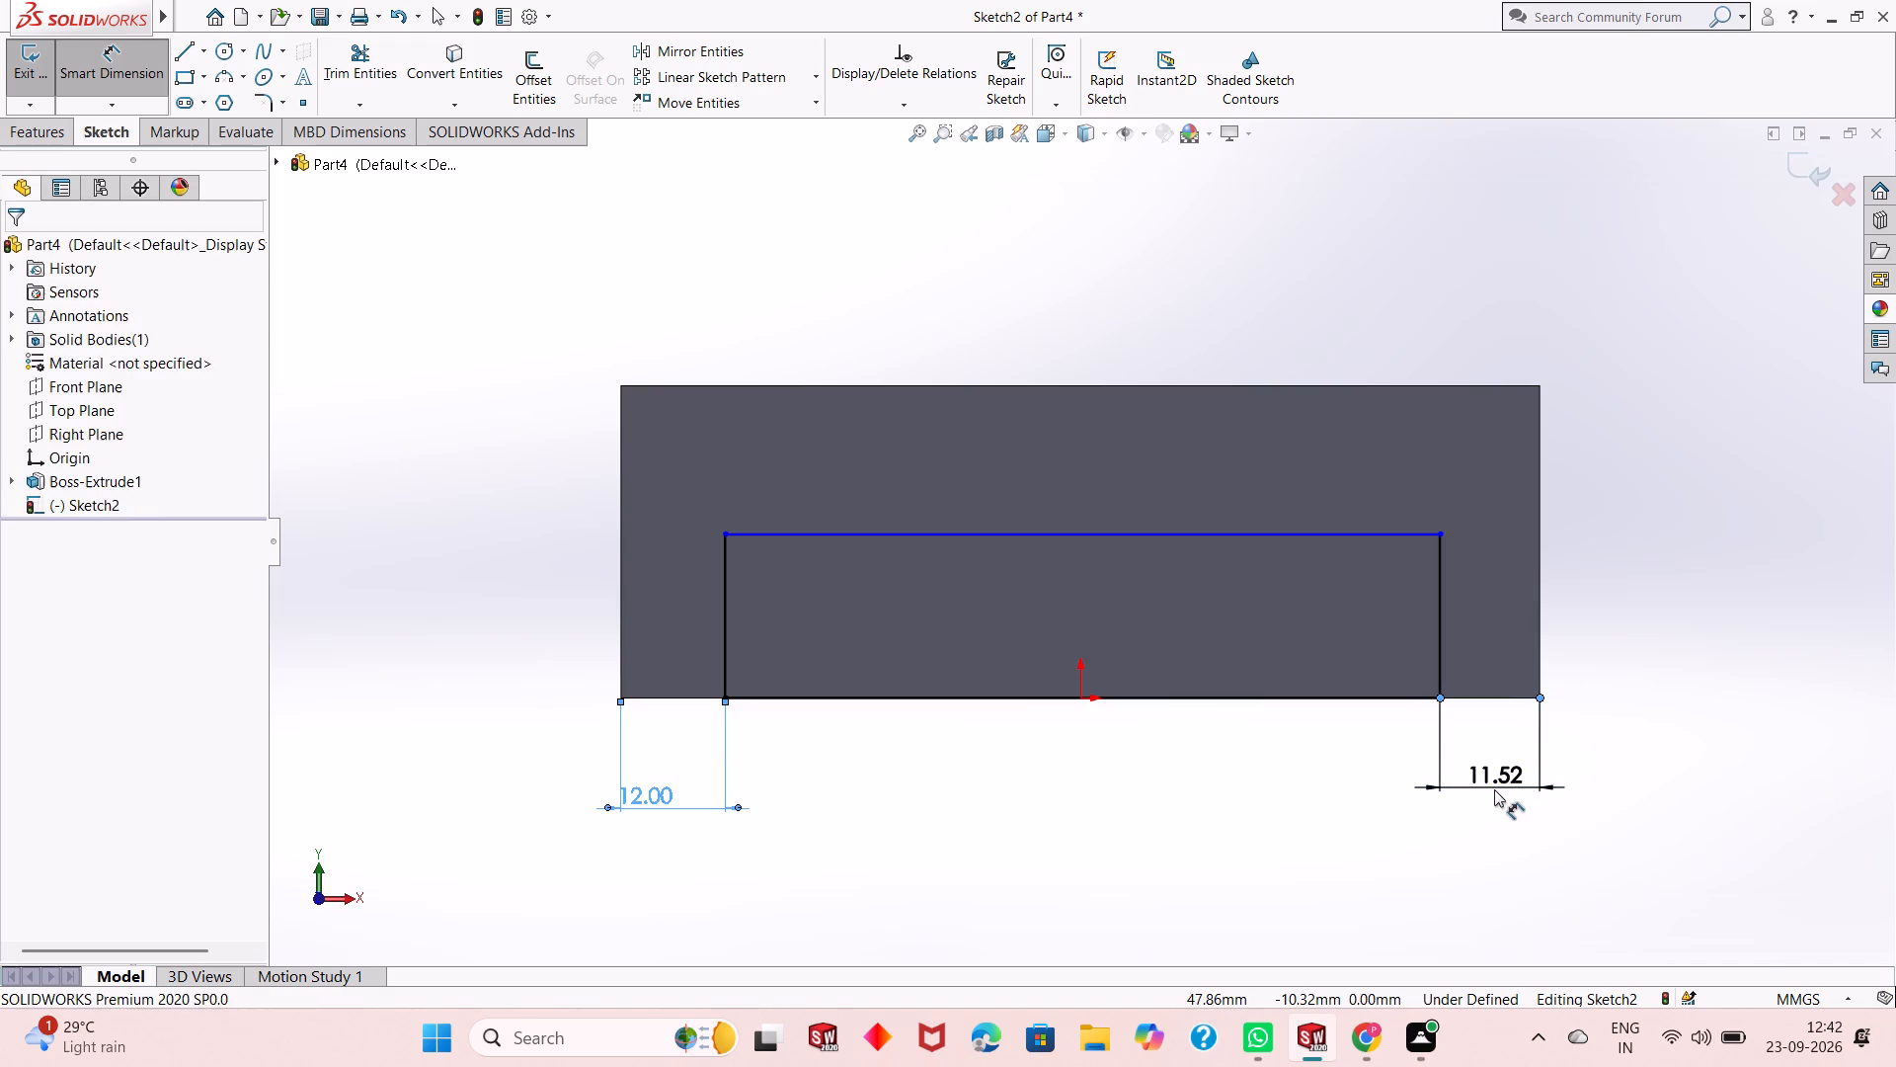
type("12")
key("Return")
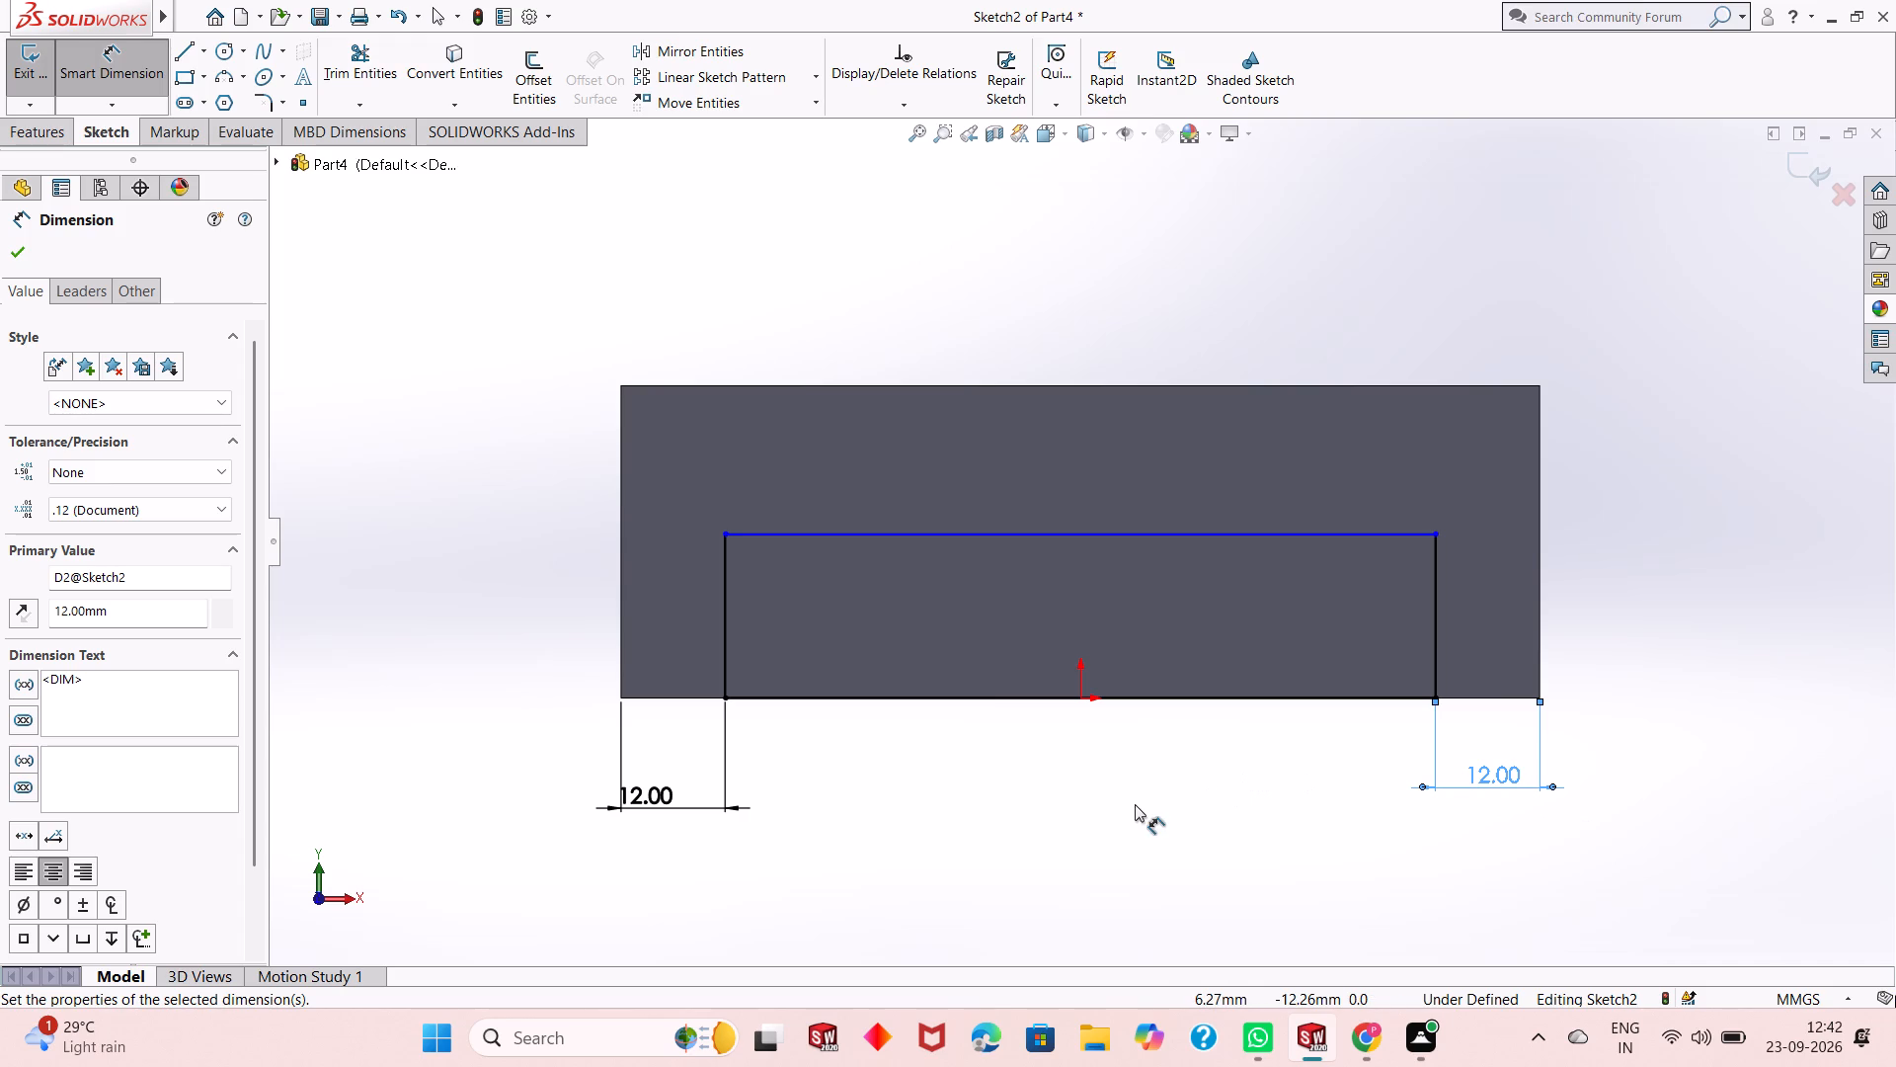
Dimension the rectangle's top line 12 mm below the block's top edge.
left_click(1188, 530)
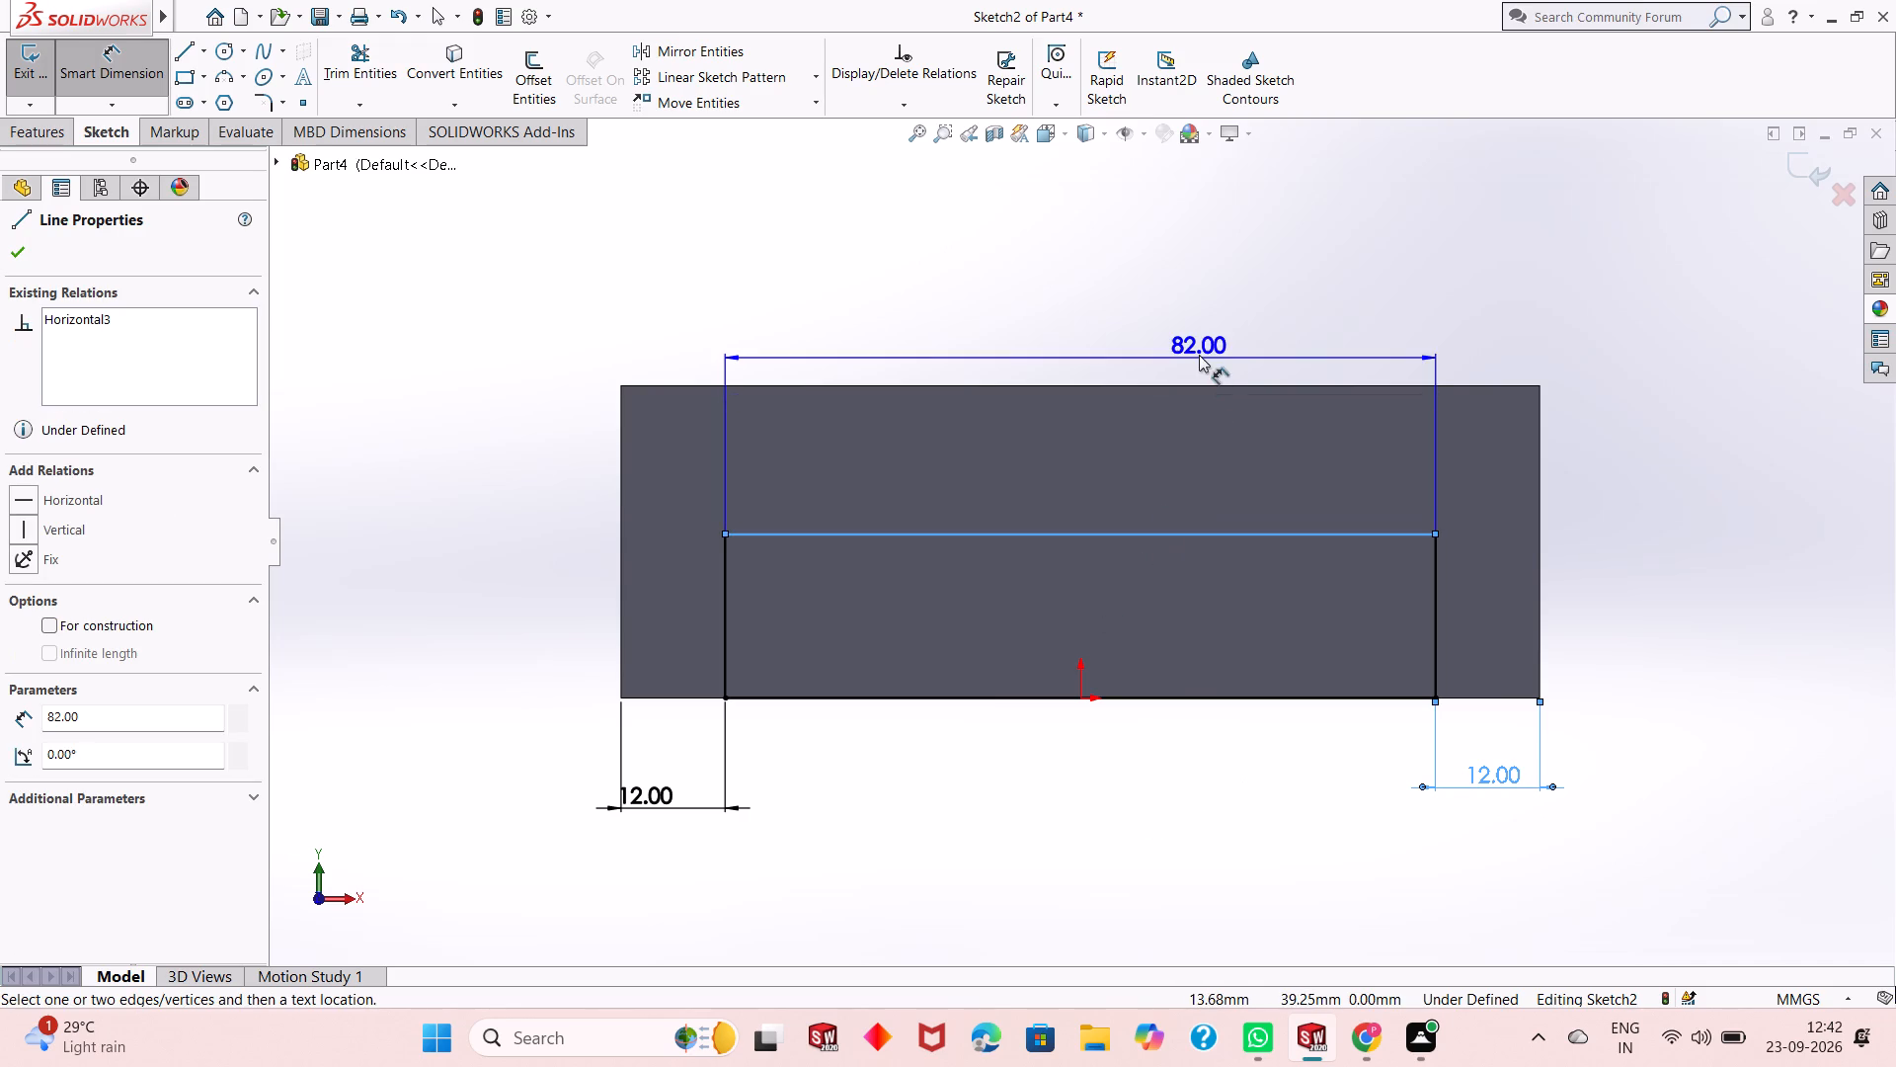
left_click(1210, 387)
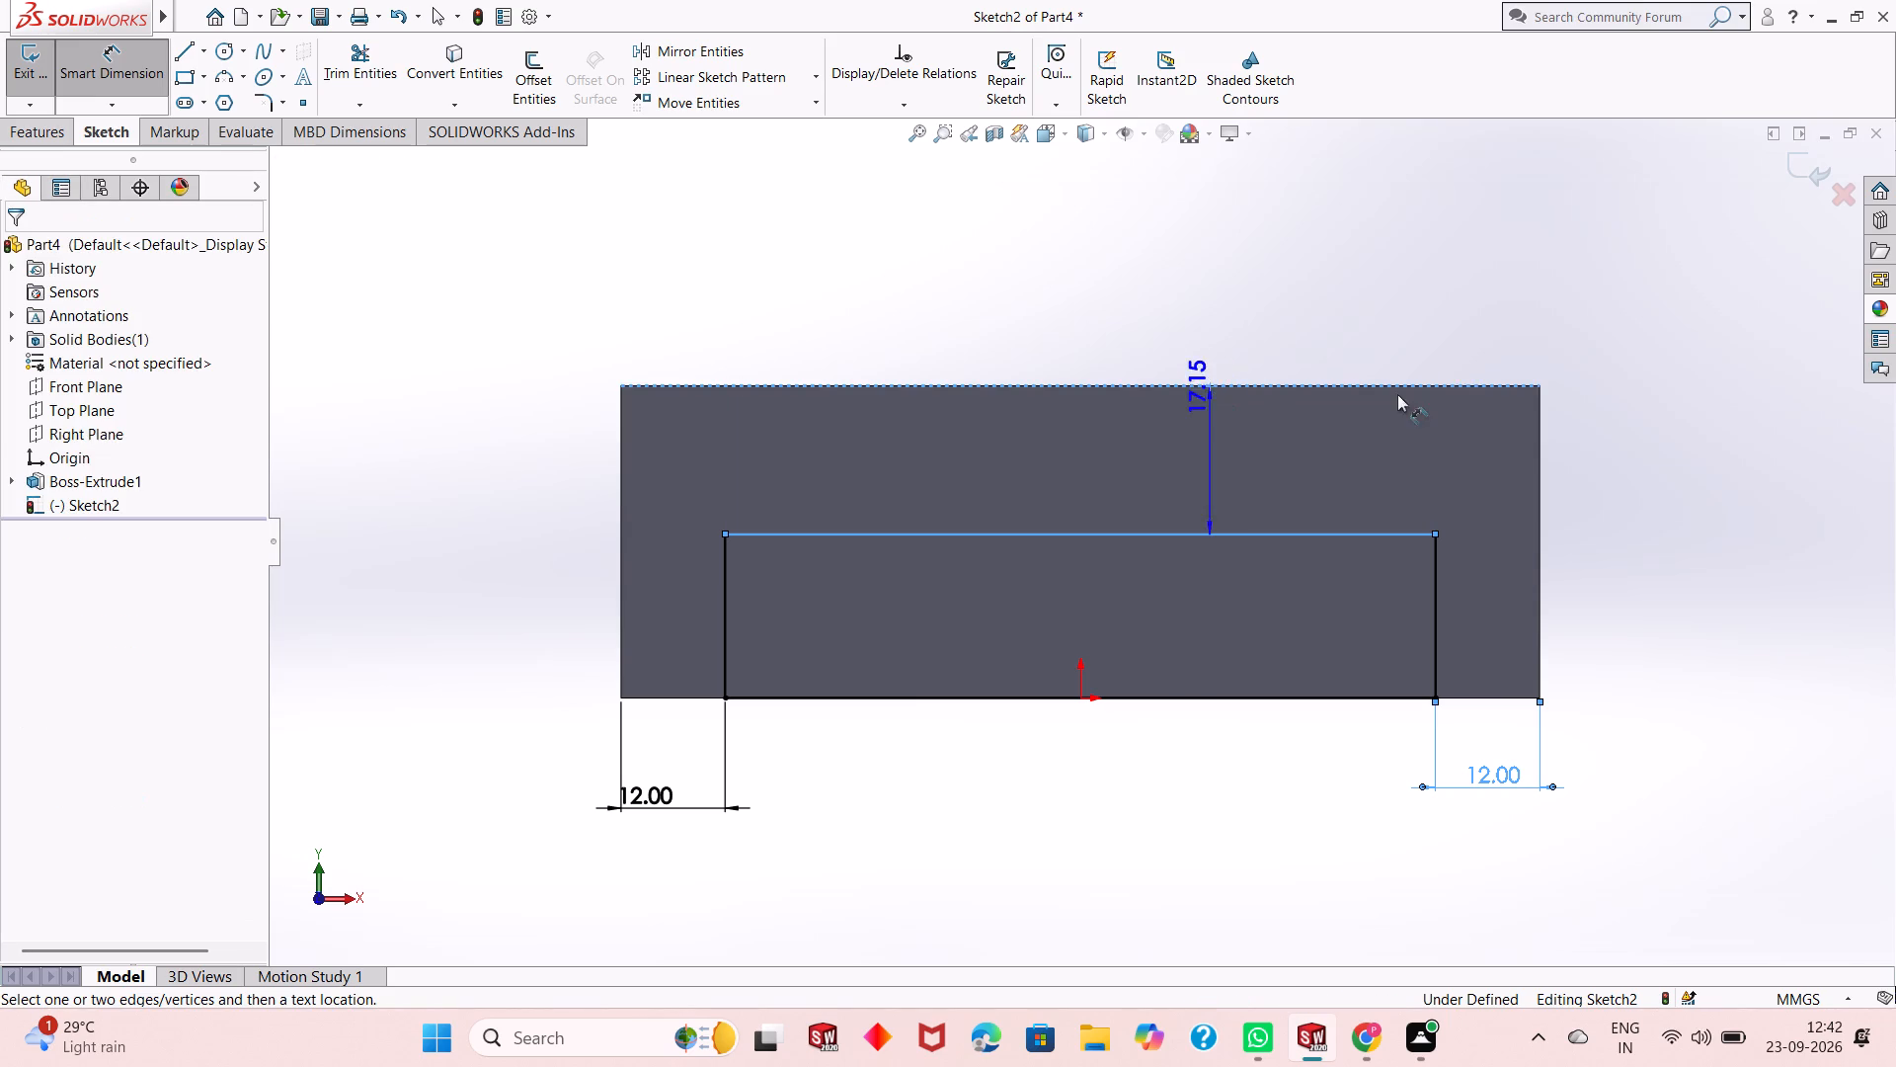
left_click(1591, 402)
key("1")
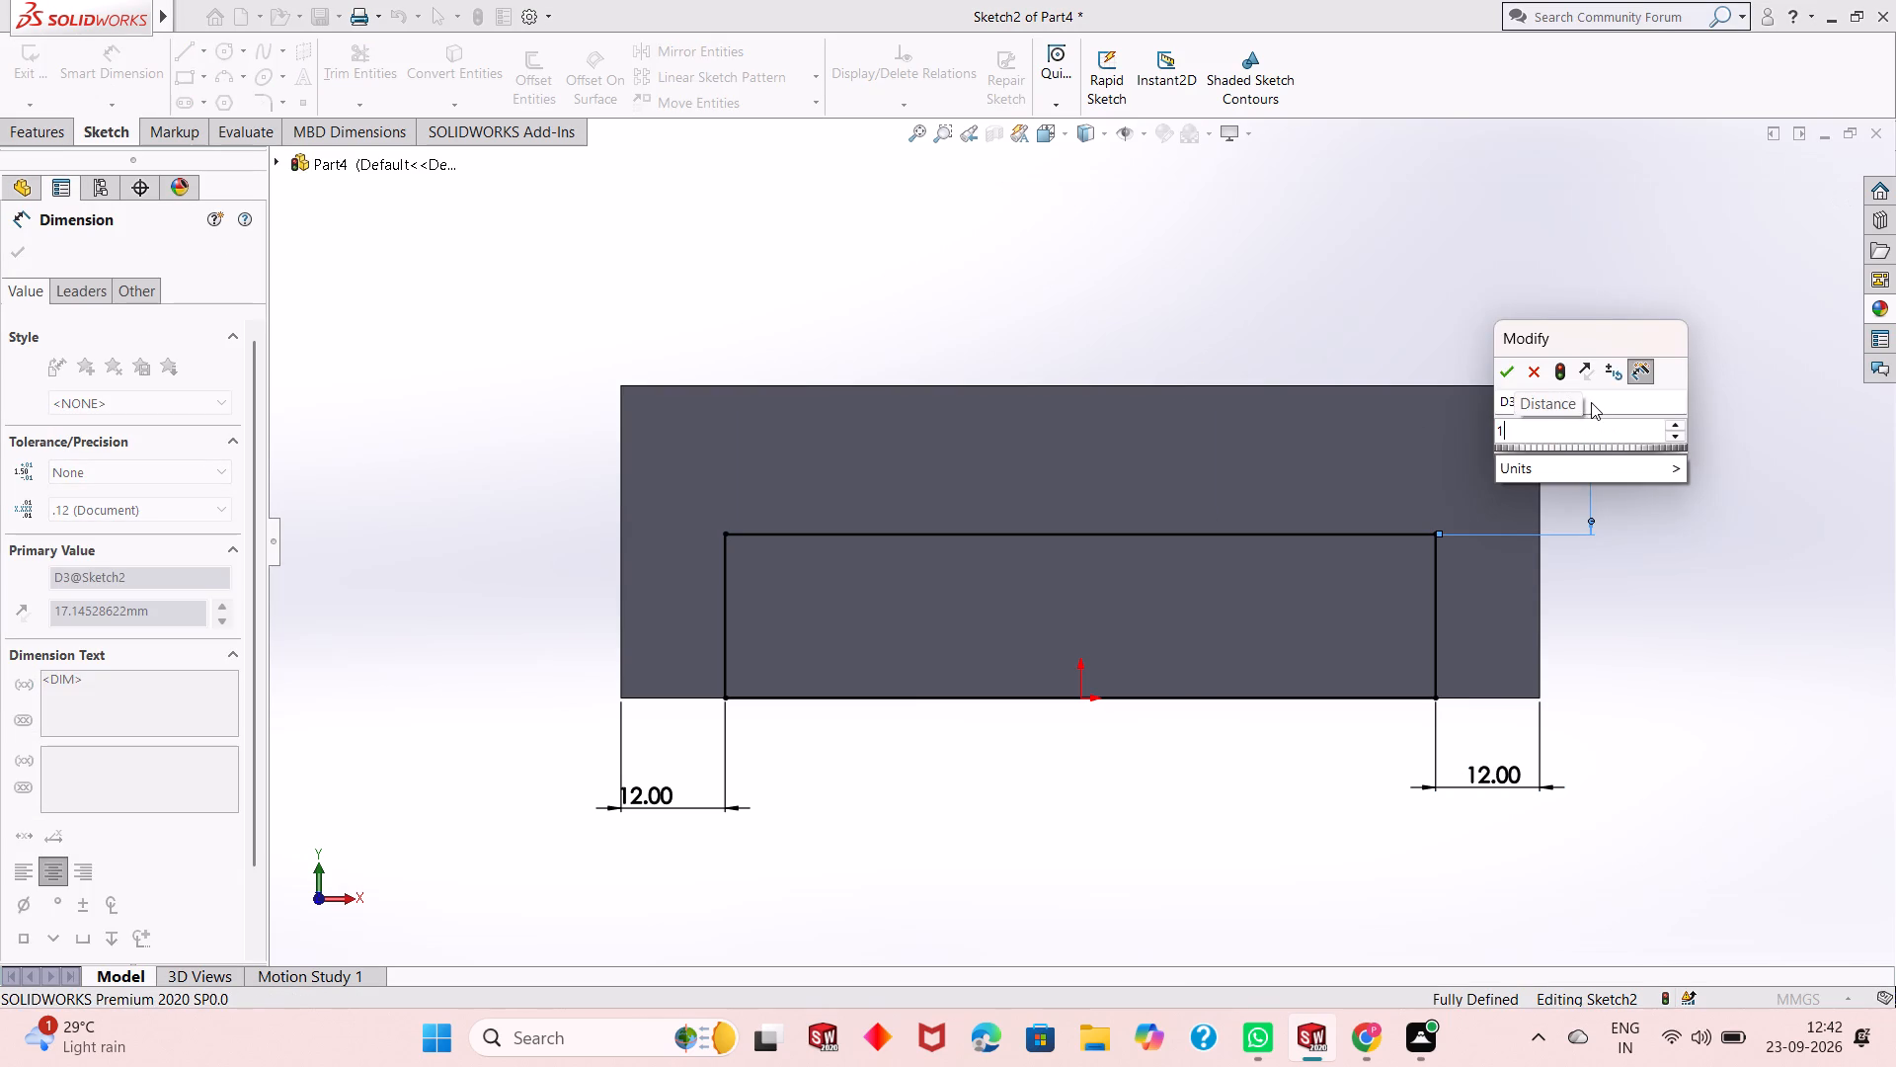
key("2")
key("Return")
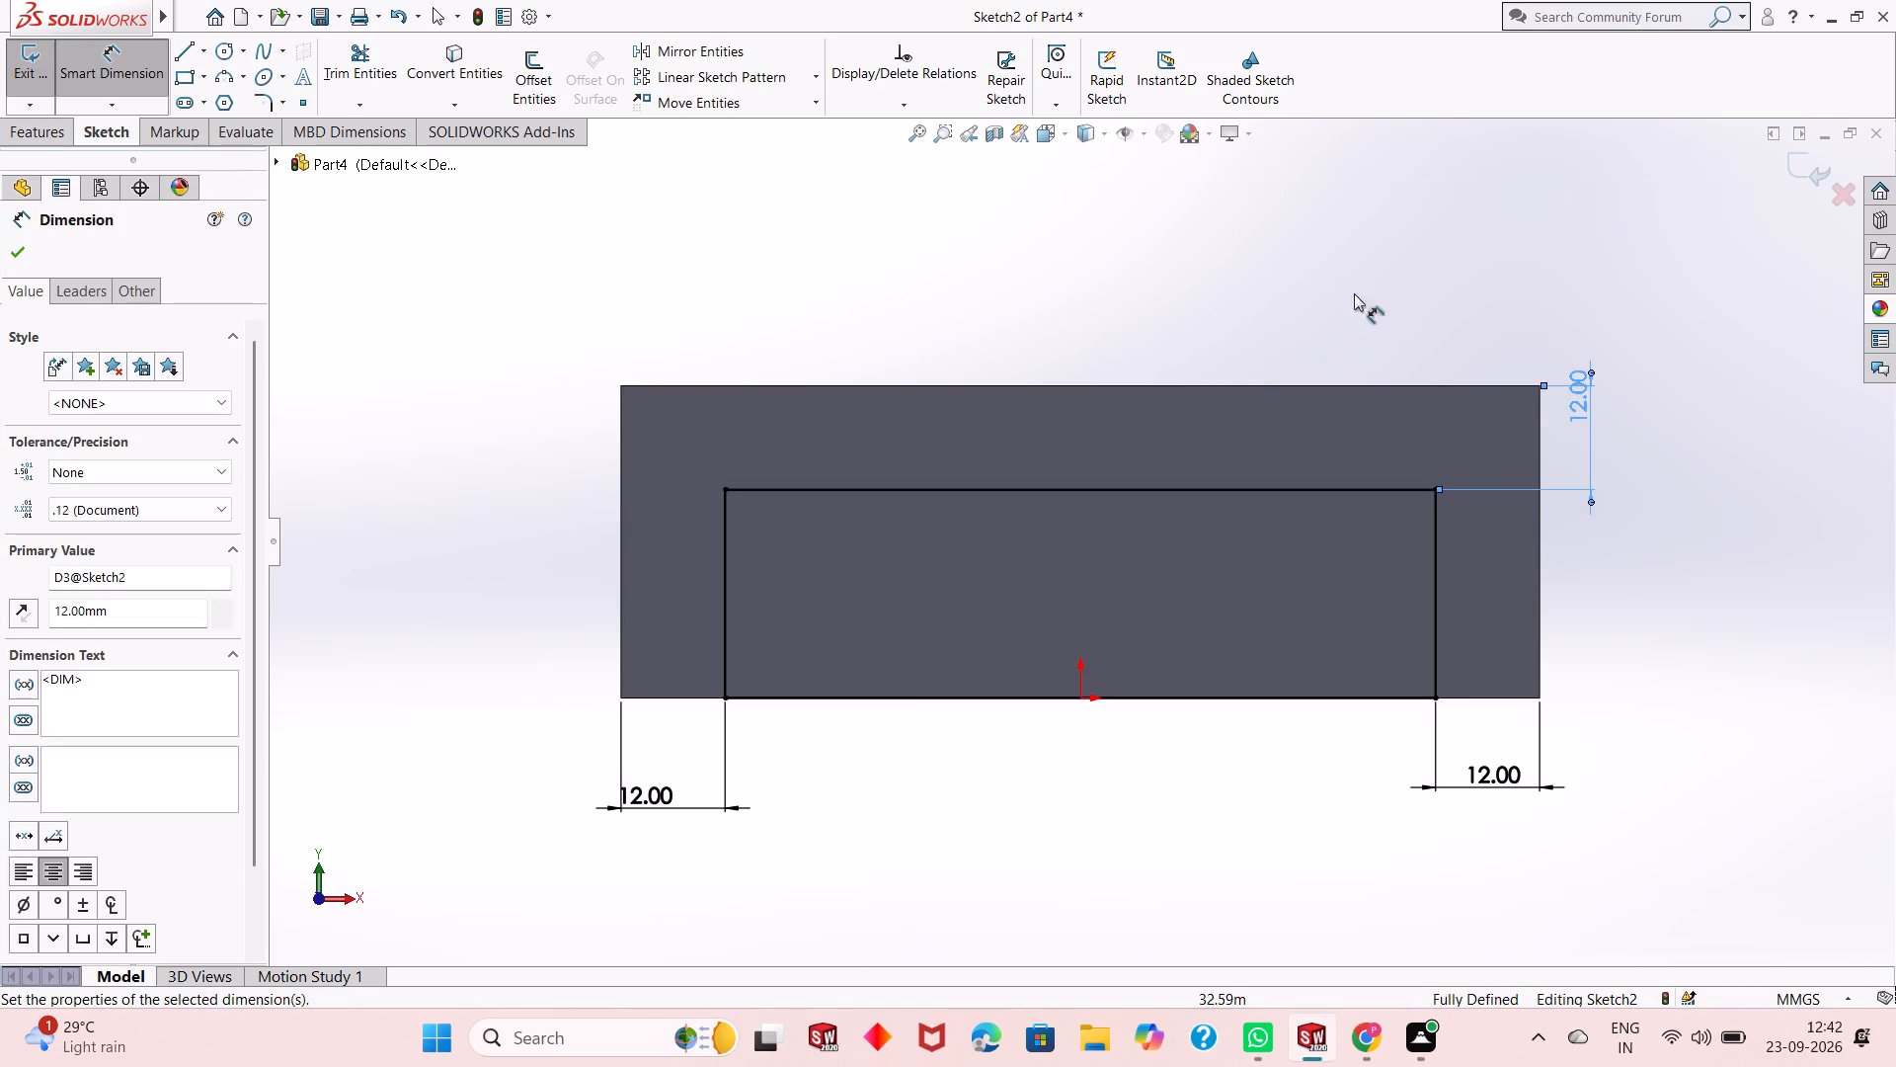
left_click(29, 255)
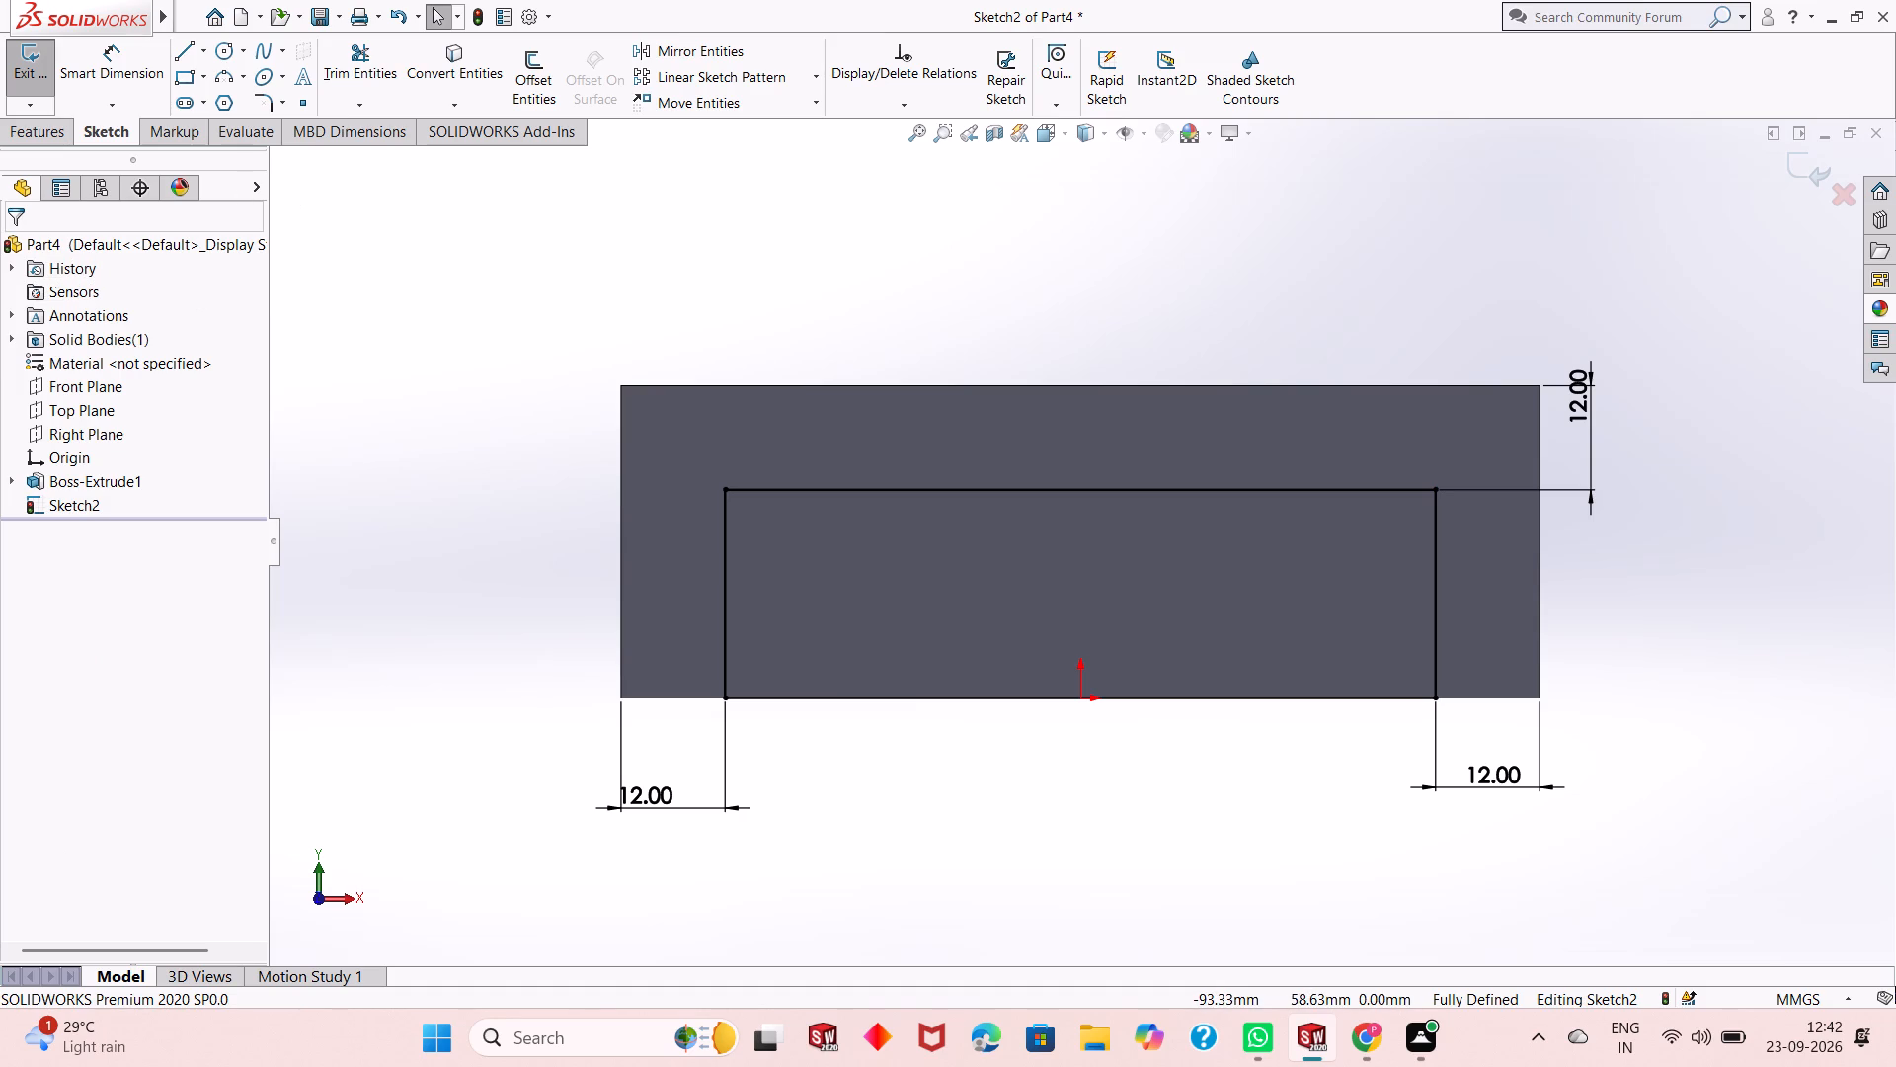
Extrude-cut the rectangle through all of the block to form the open-bottomed channel.
left_click(41, 135)
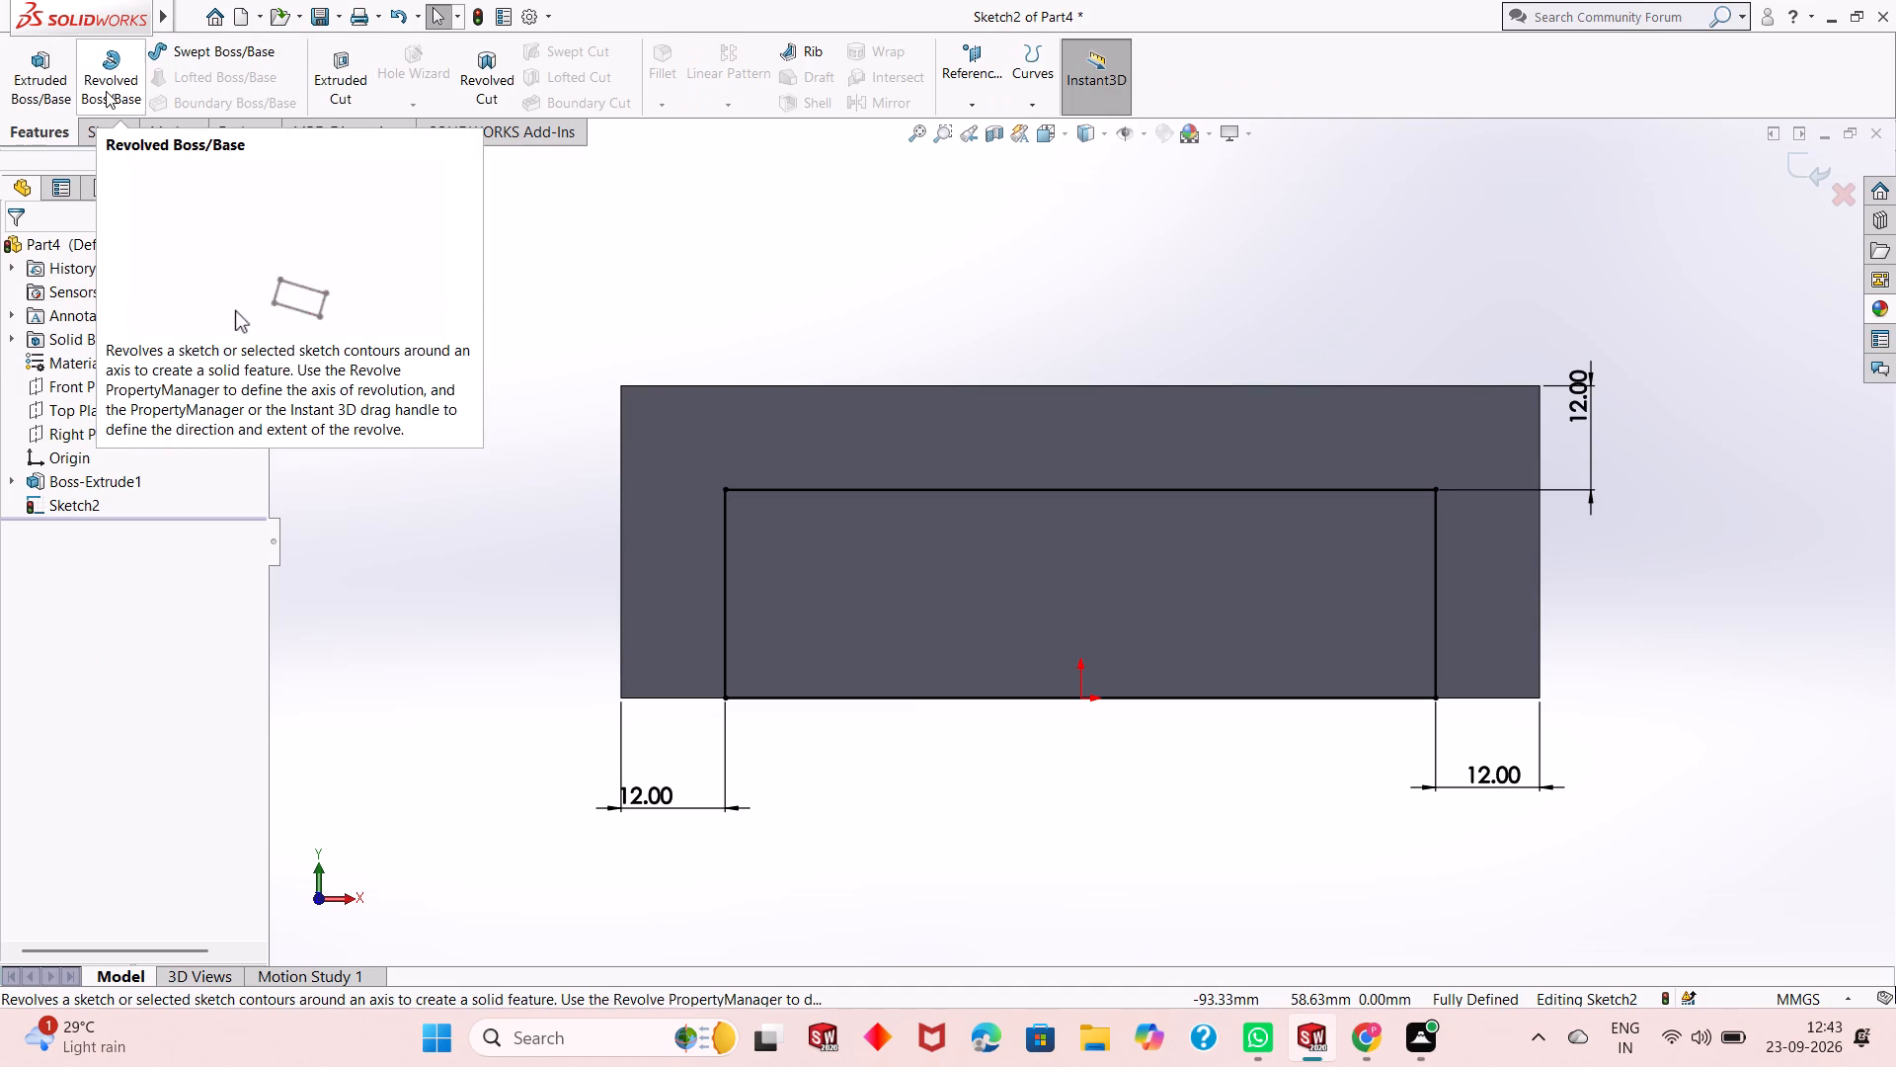
left_click(349, 73)
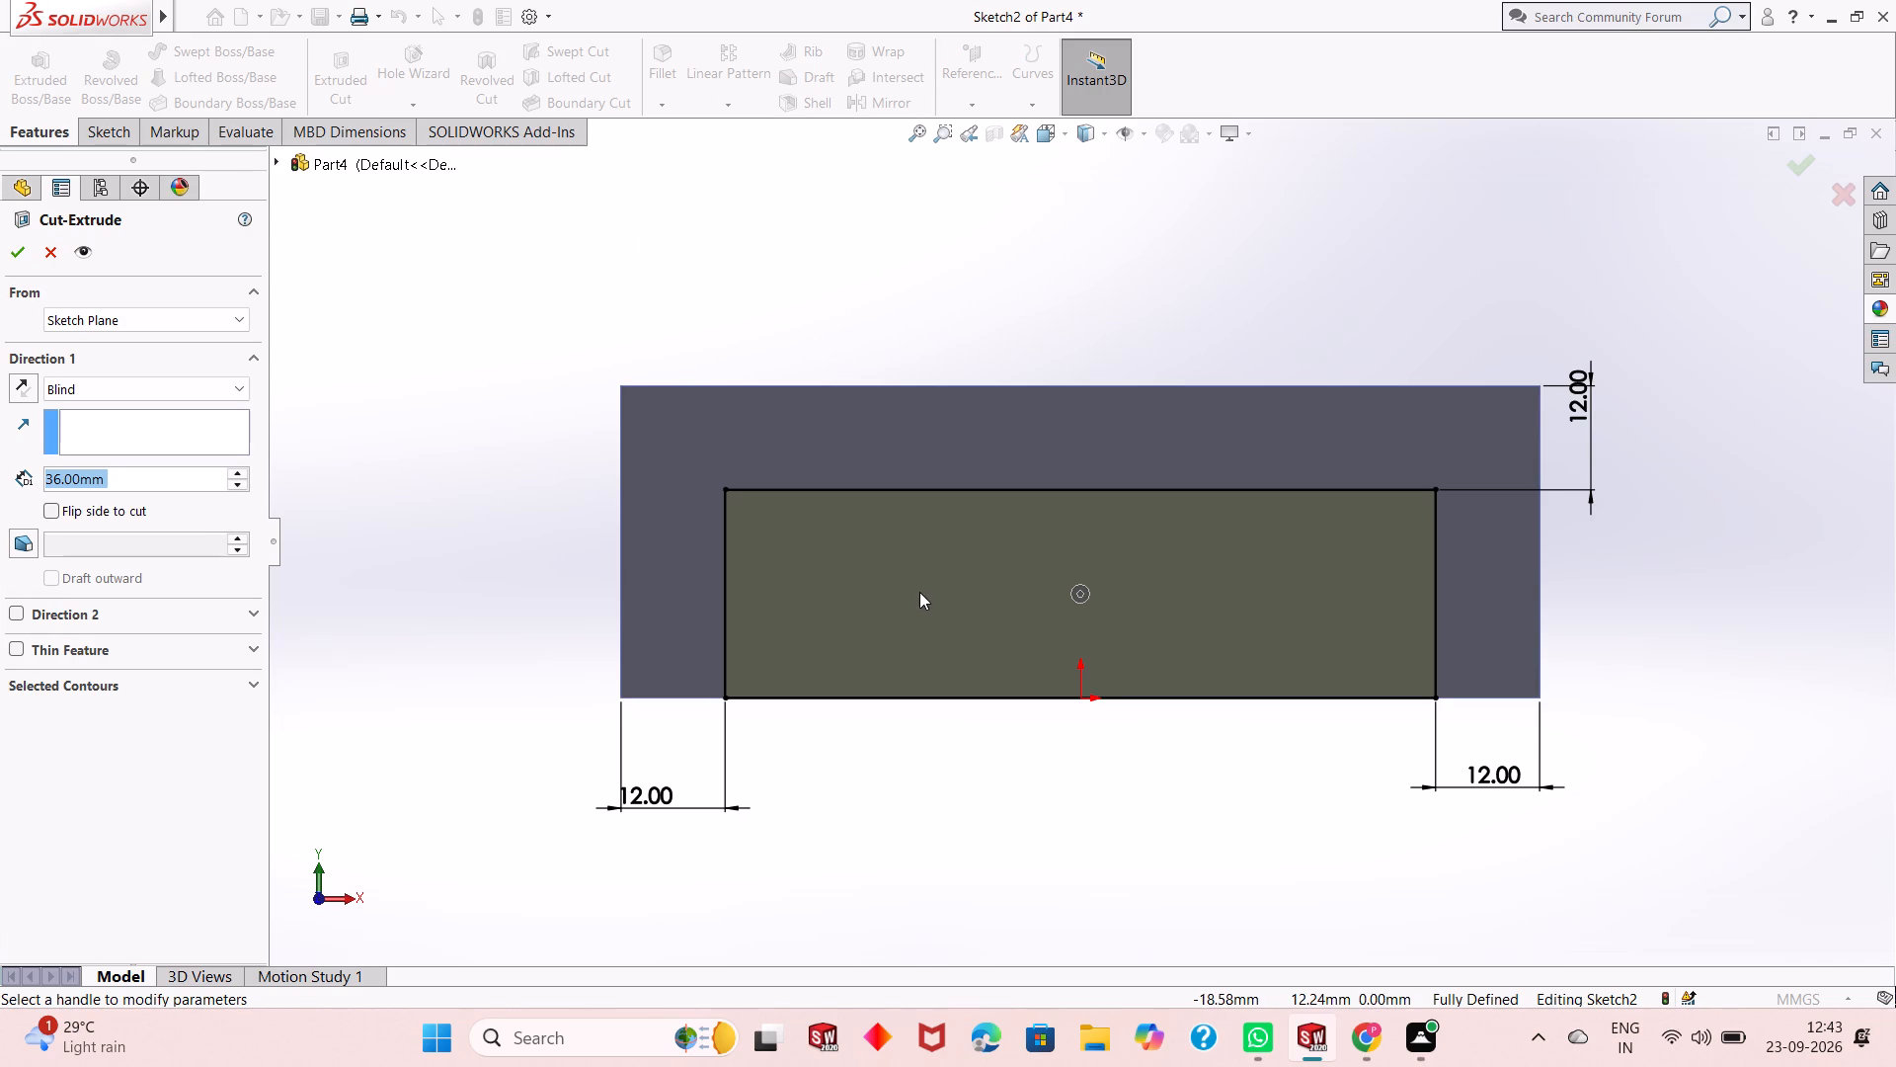
middle_click_drag(919, 592, 1012, 604)
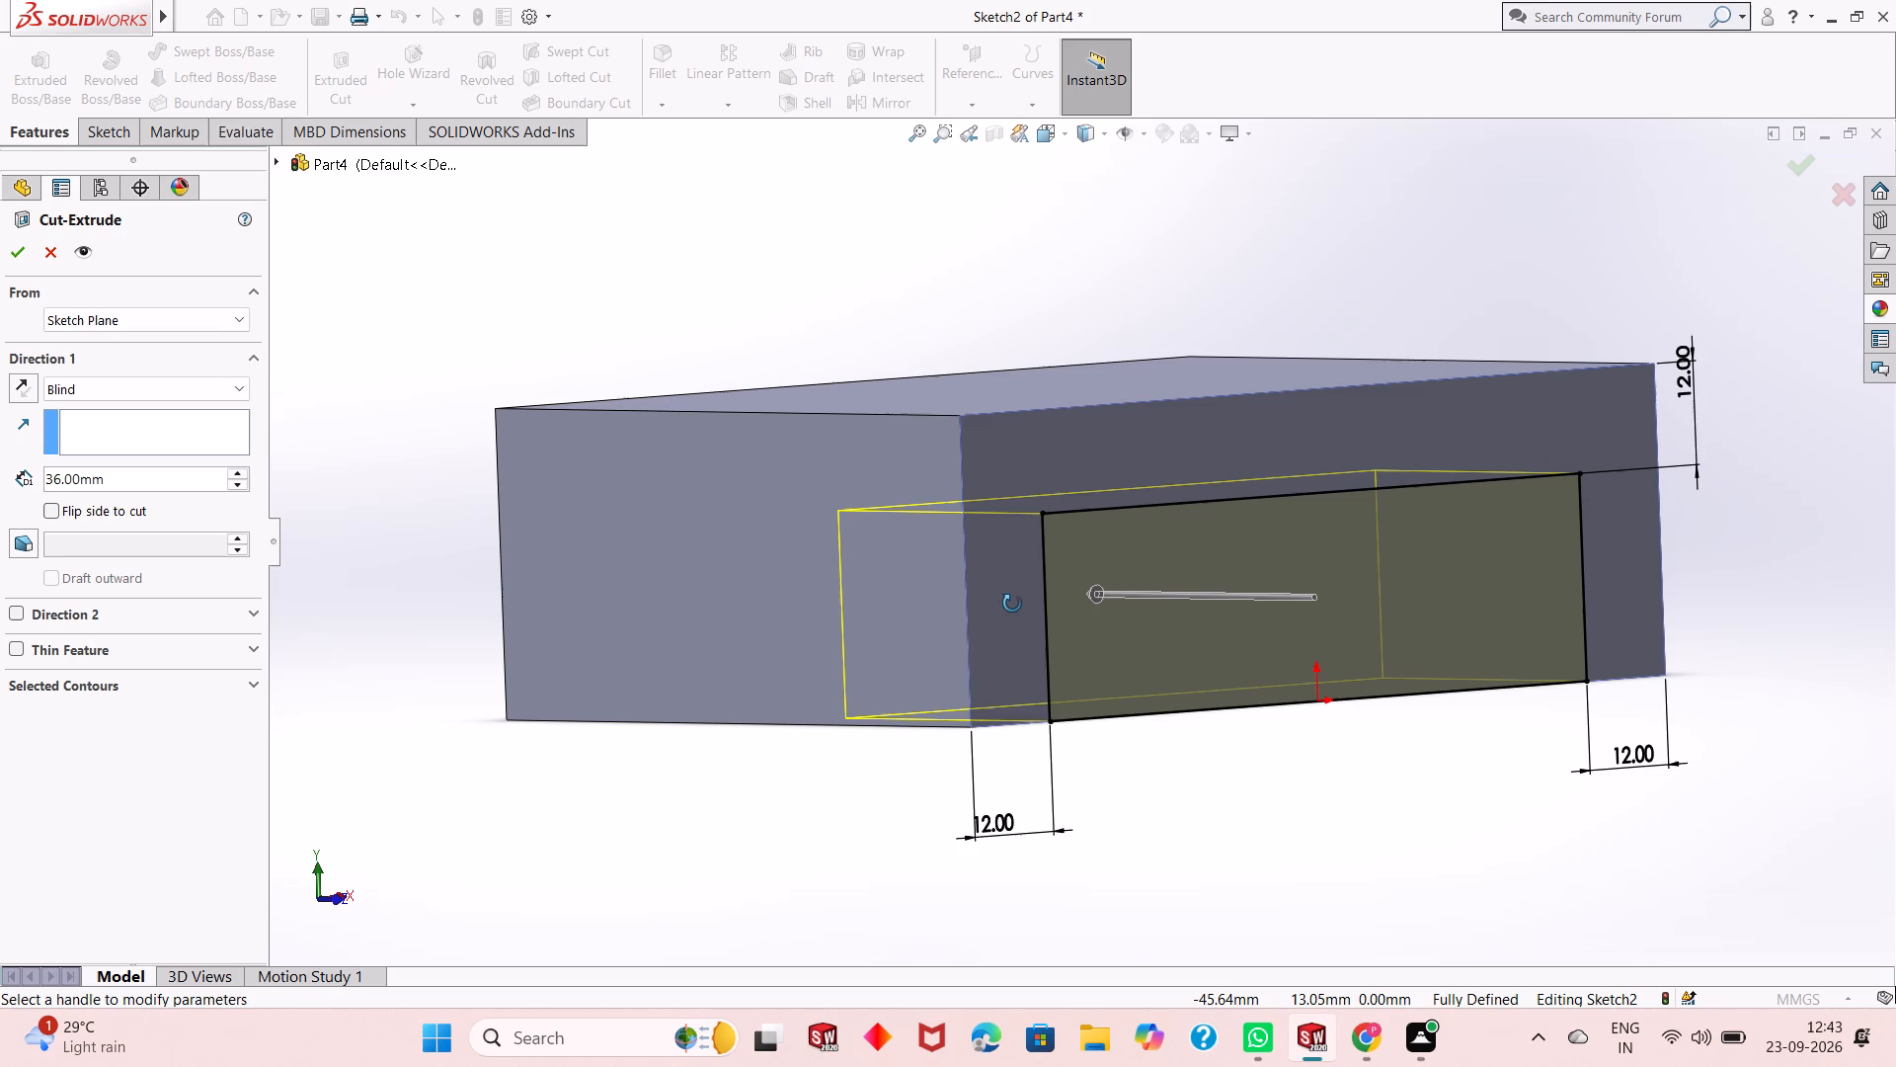
middle_click_drag(1012, 604, 1012, 613)
scroll(1012, 613, "up", 1)
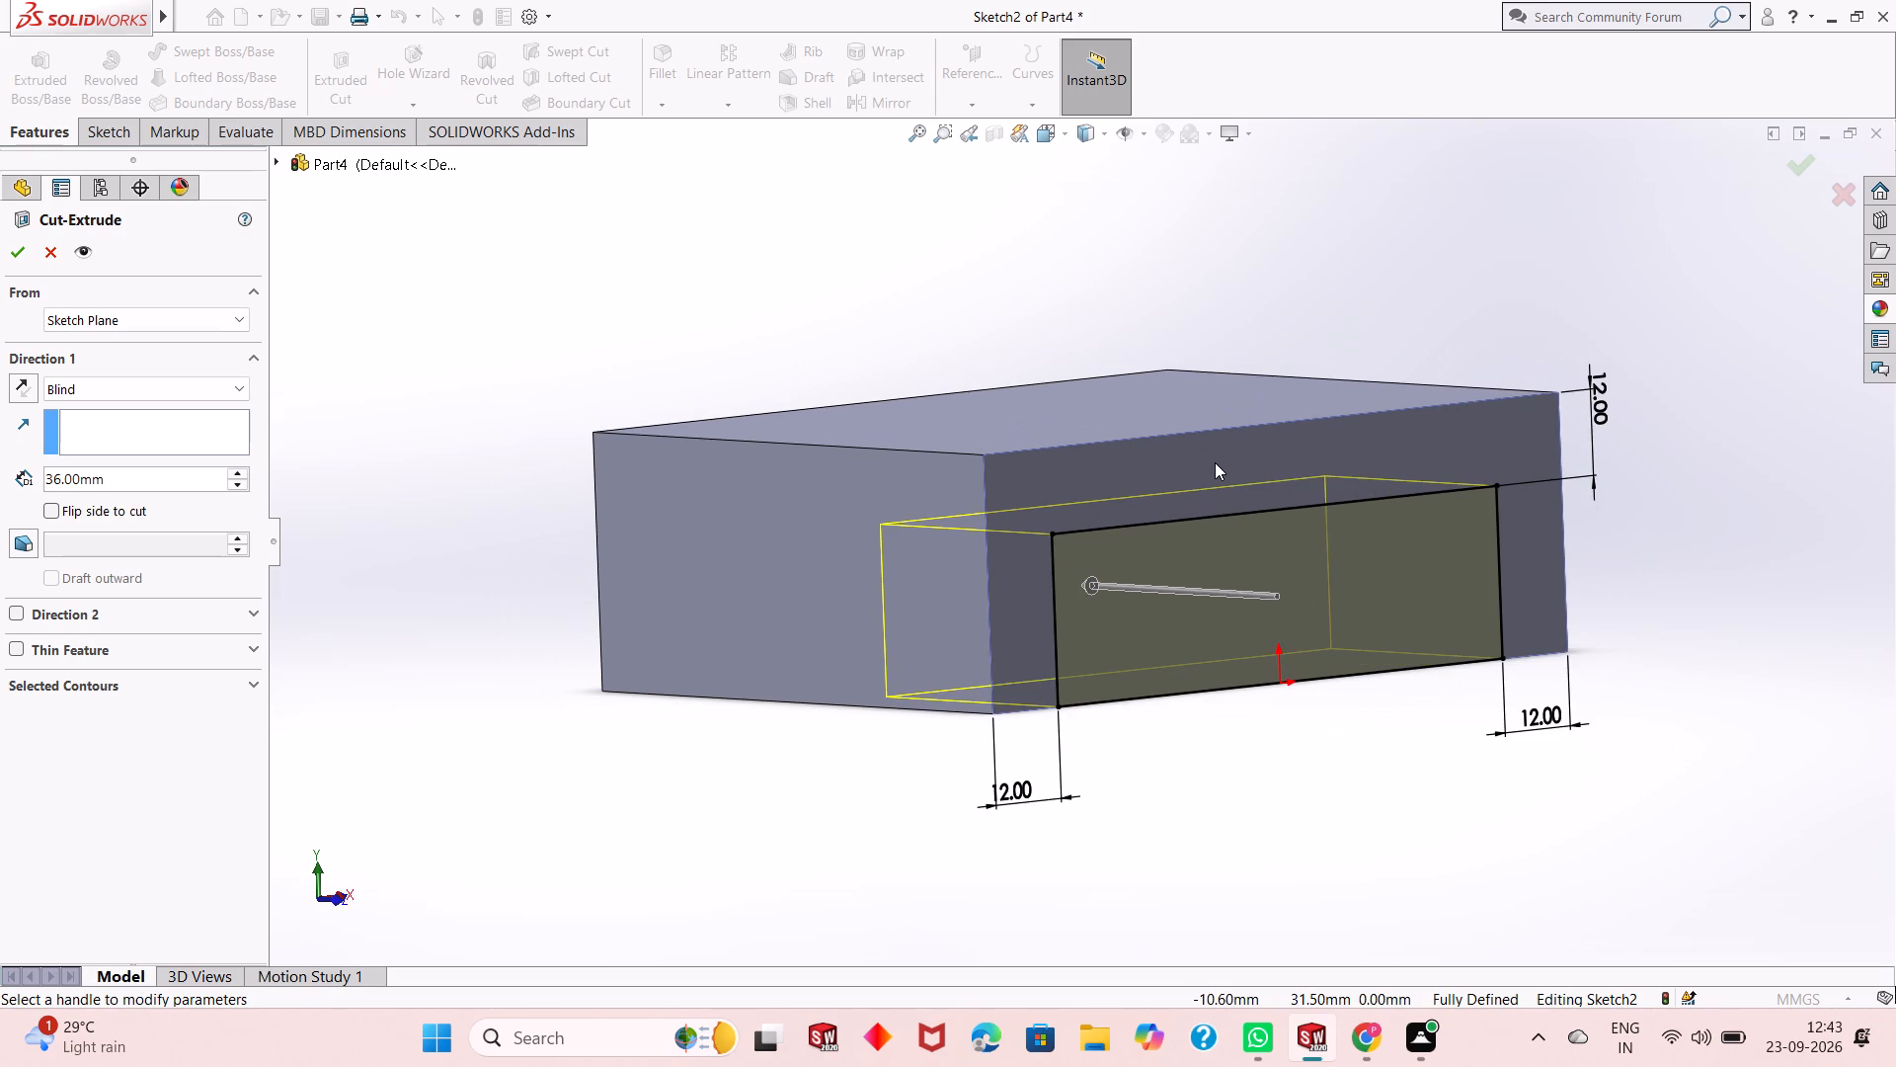
scroll(1190, 455, "up", 1)
scroll(1190, 455, "down", 2)
scroll(1173, 457, "up", 1)
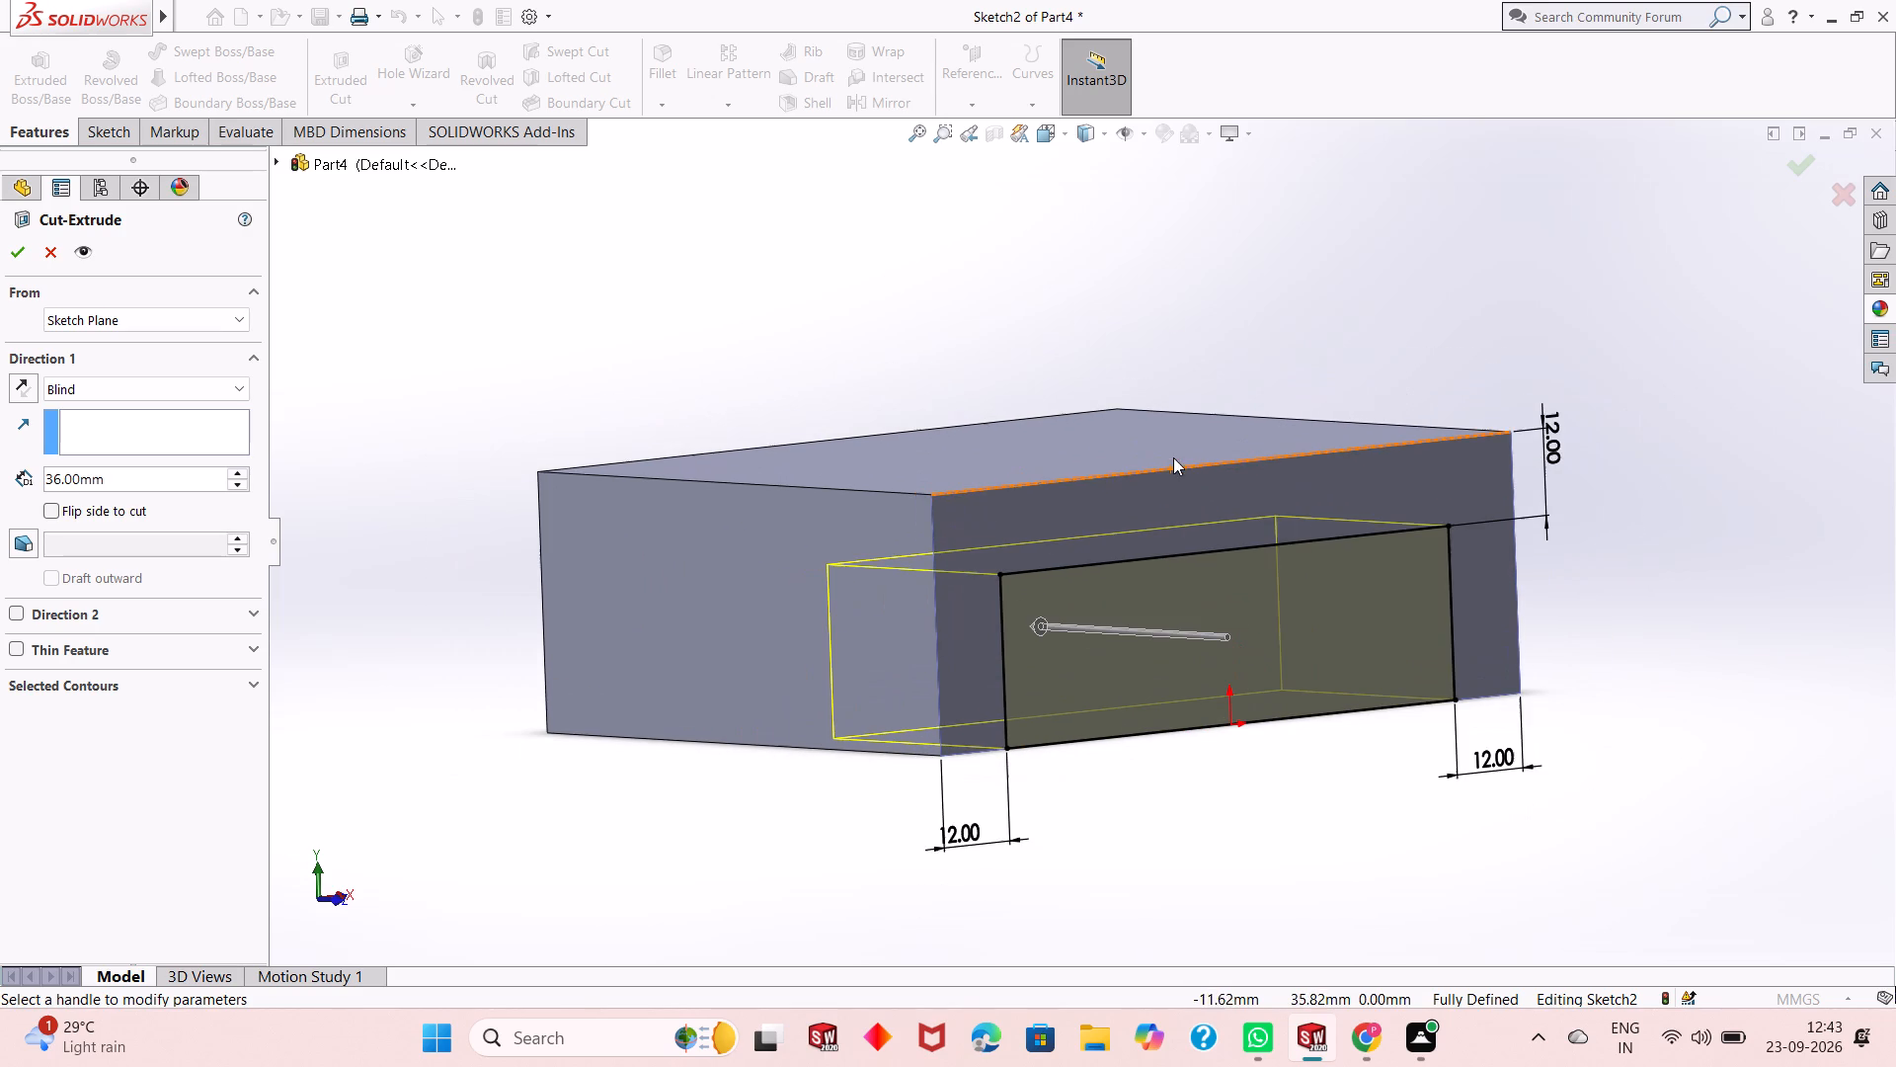
left_click(119, 391)
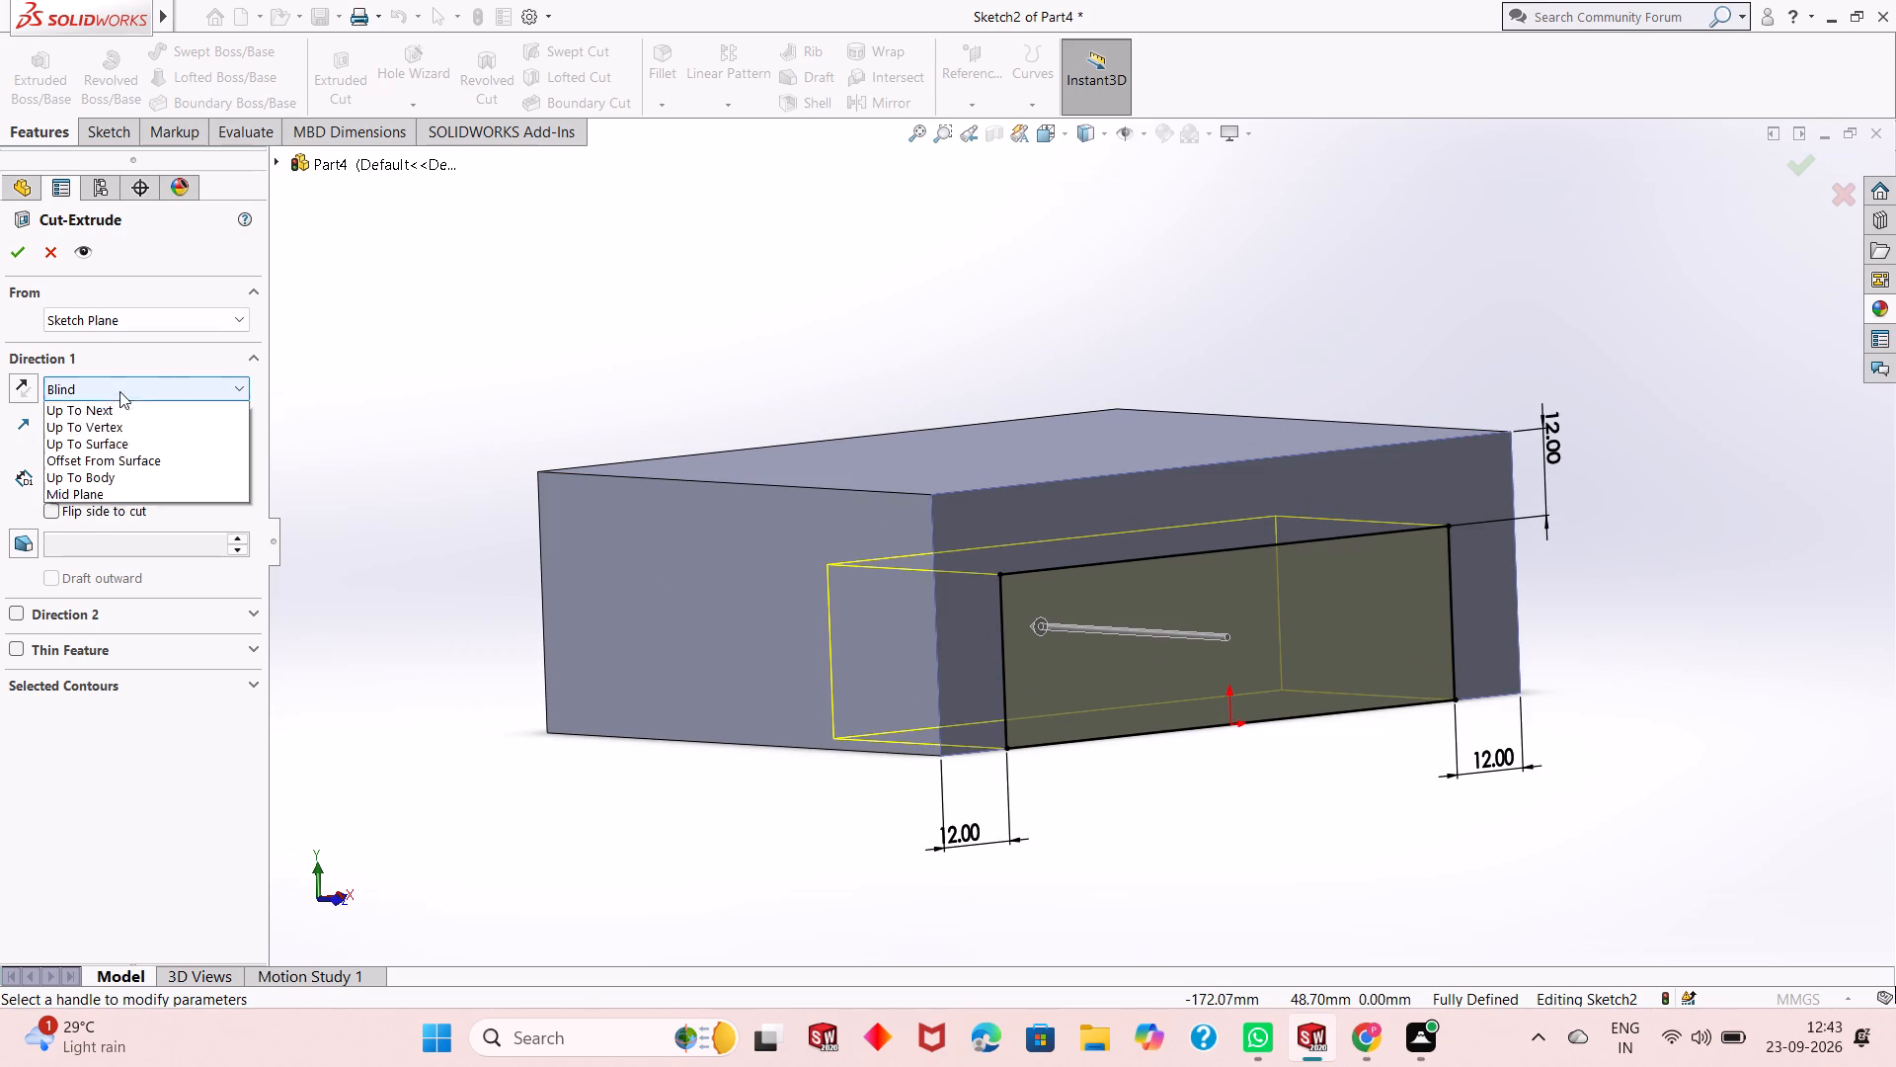
left_click(137, 430)
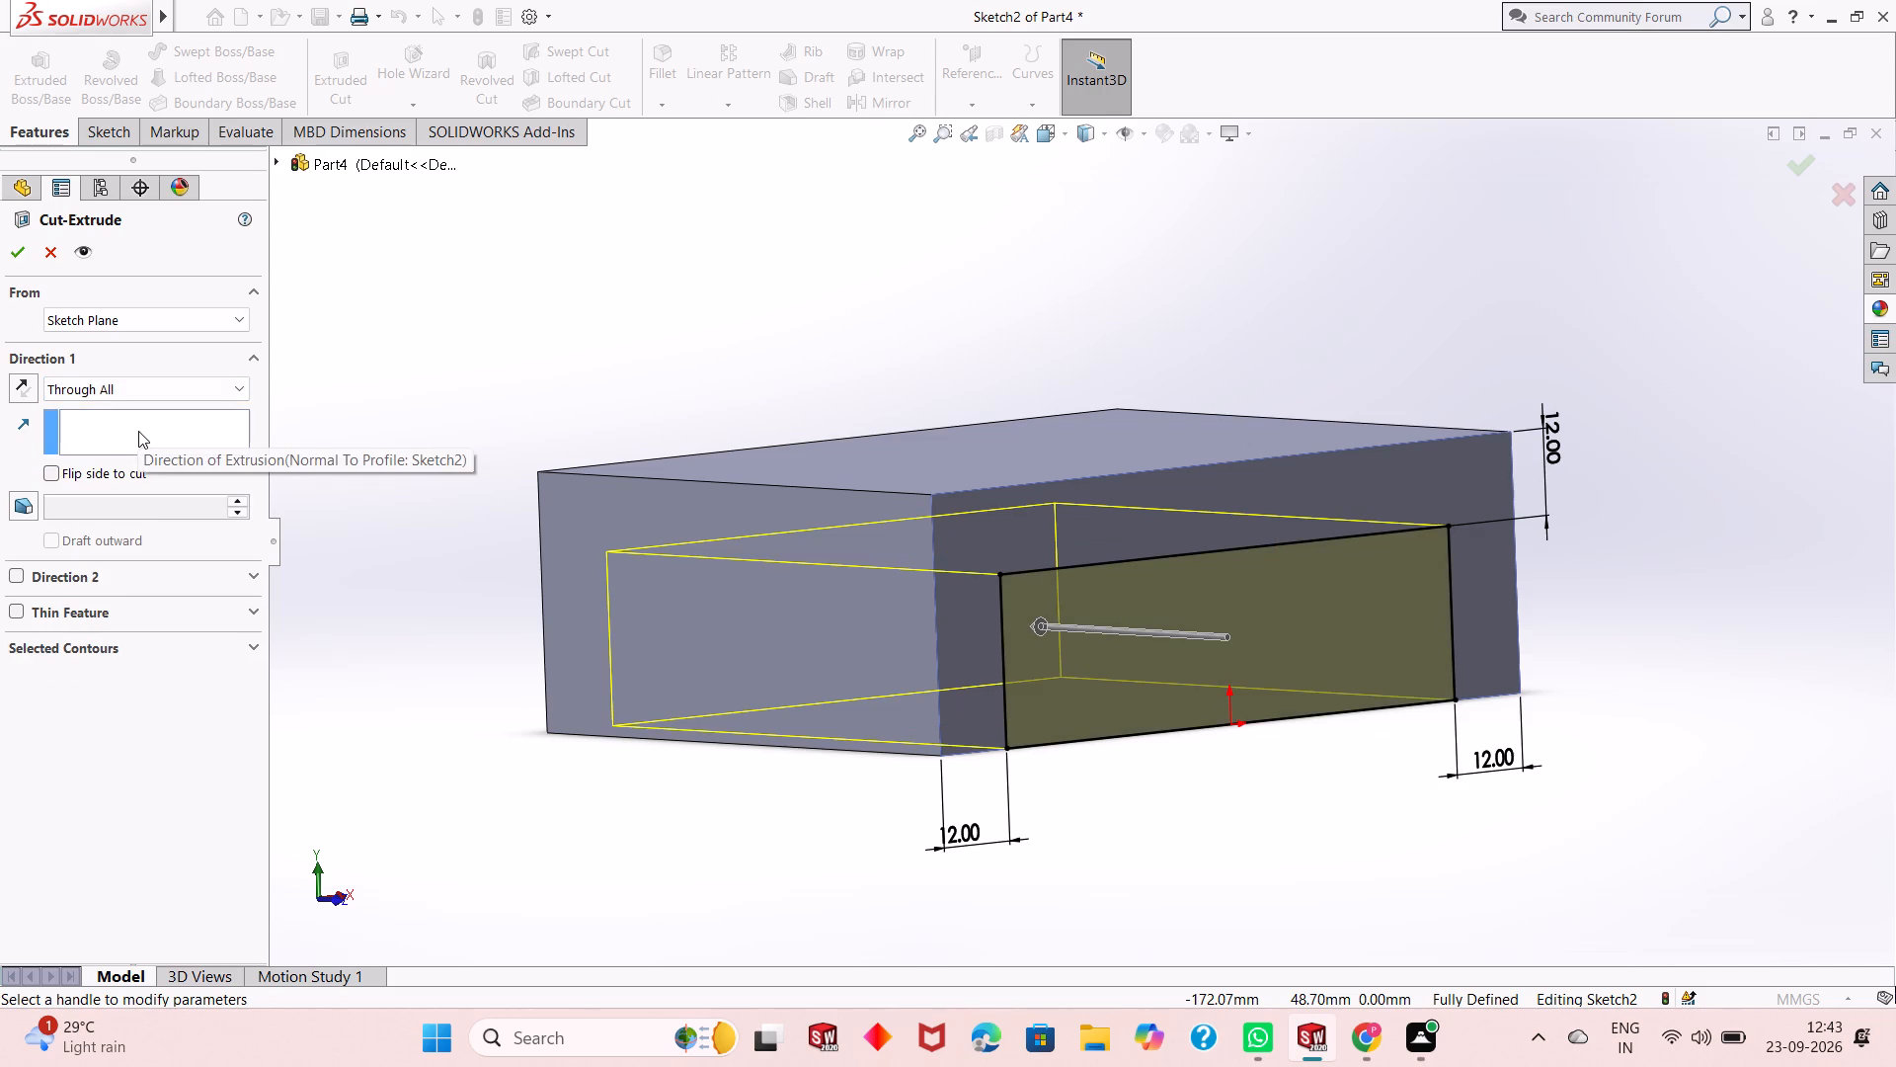
middle_click_drag(825, 689, 866, 665)
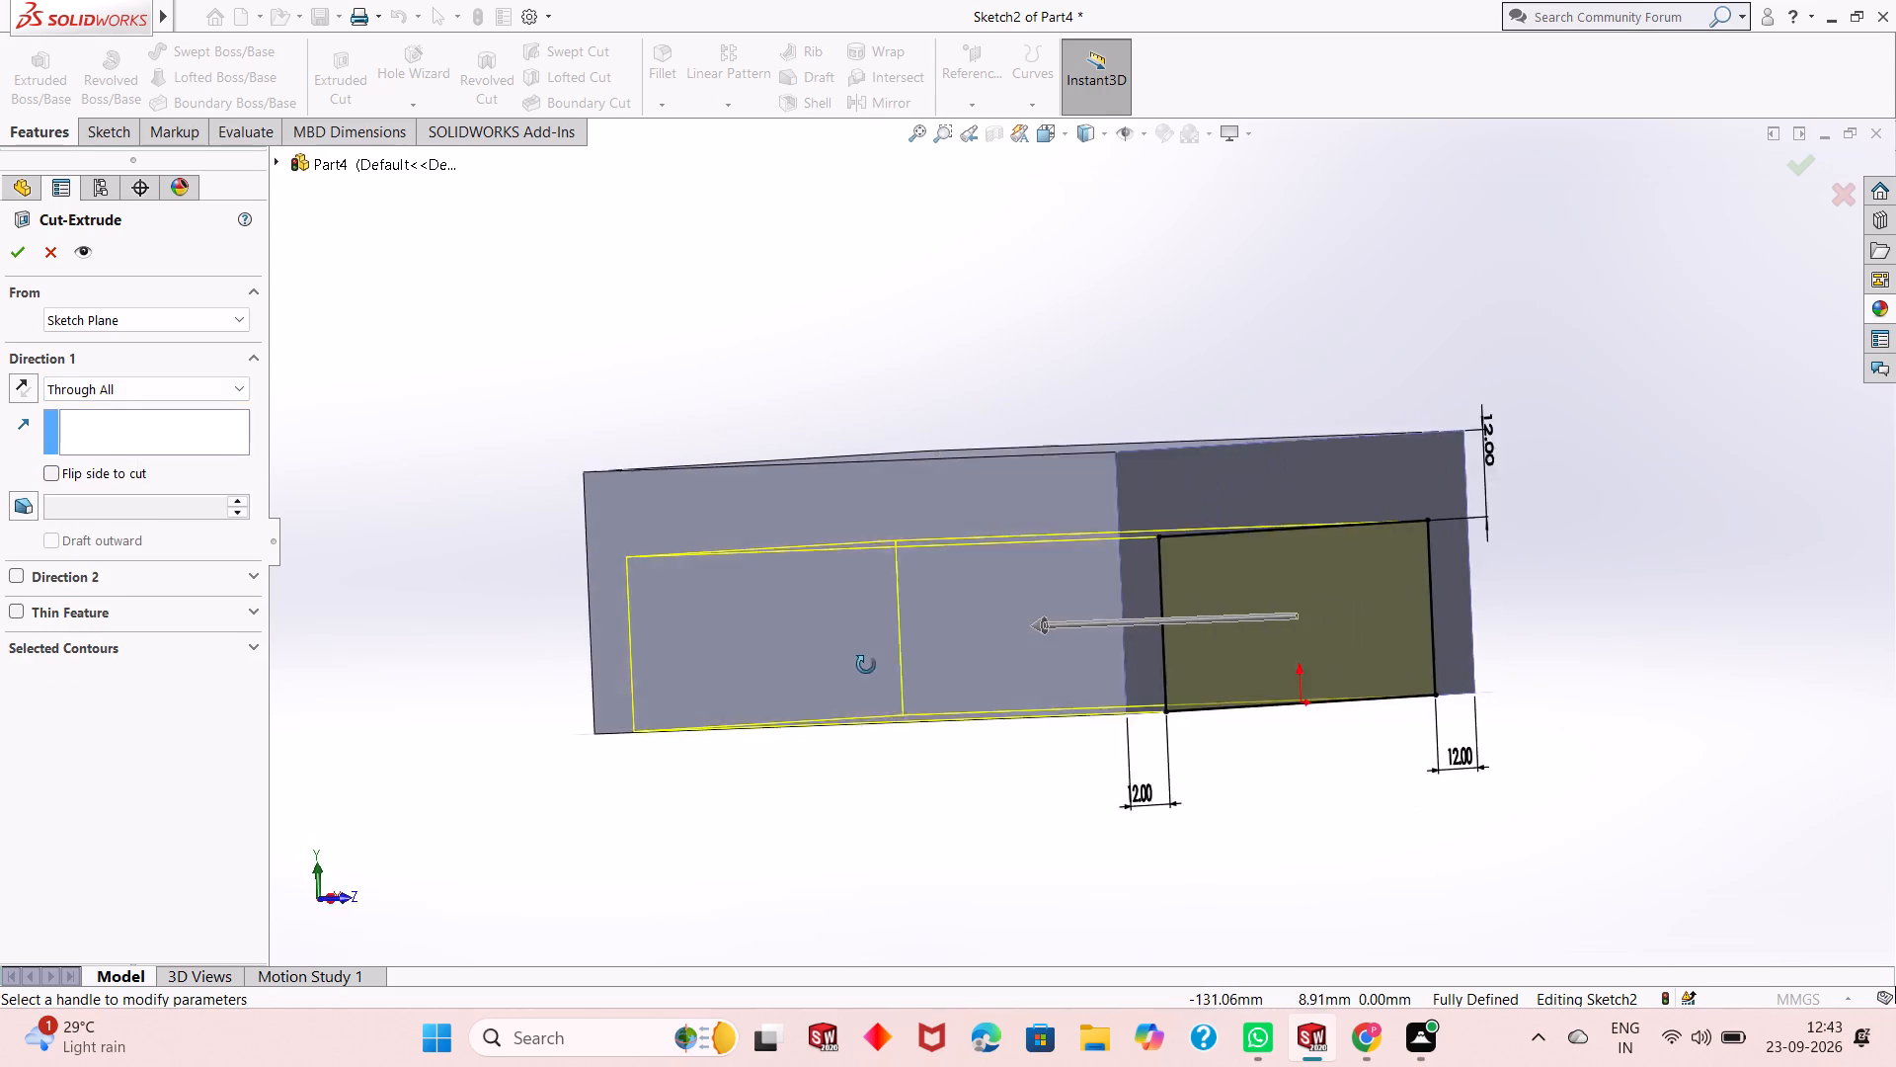
middle_click_drag(866, 665, 830, 728)
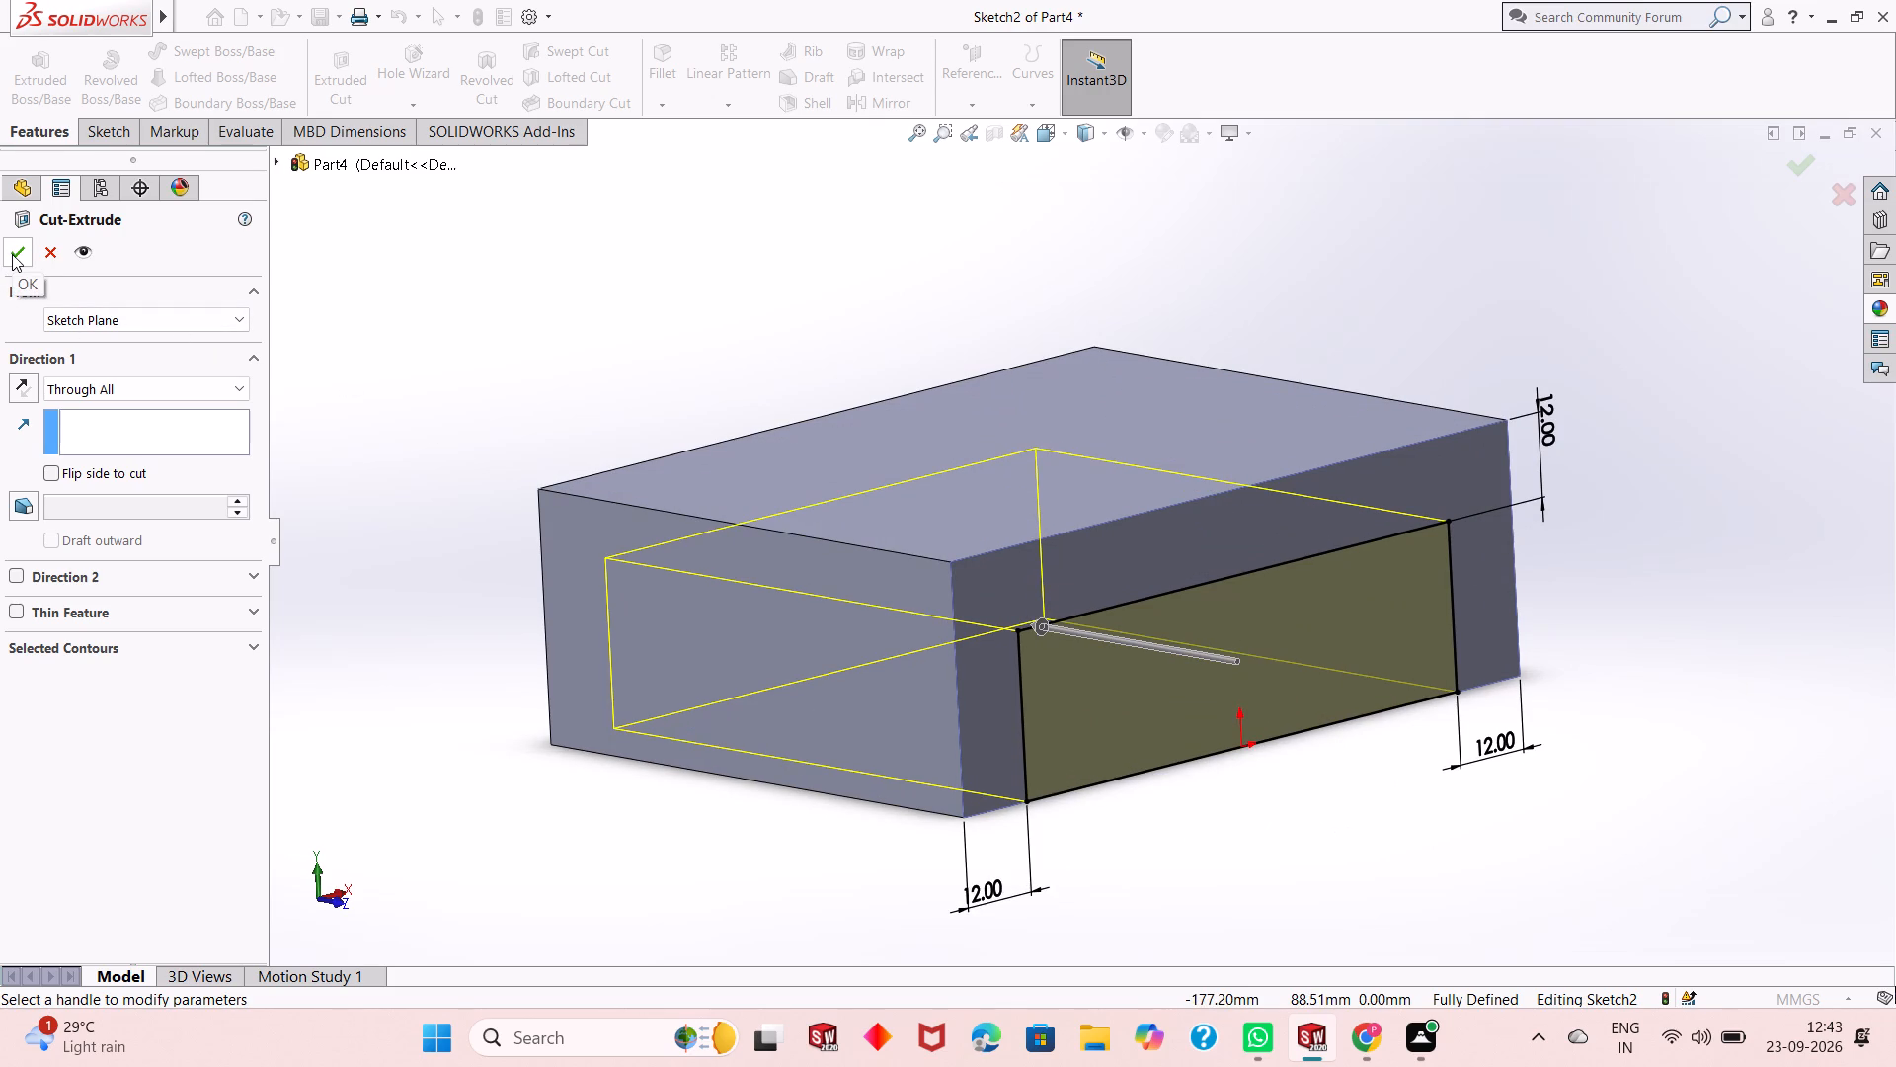
left_click(13, 252)
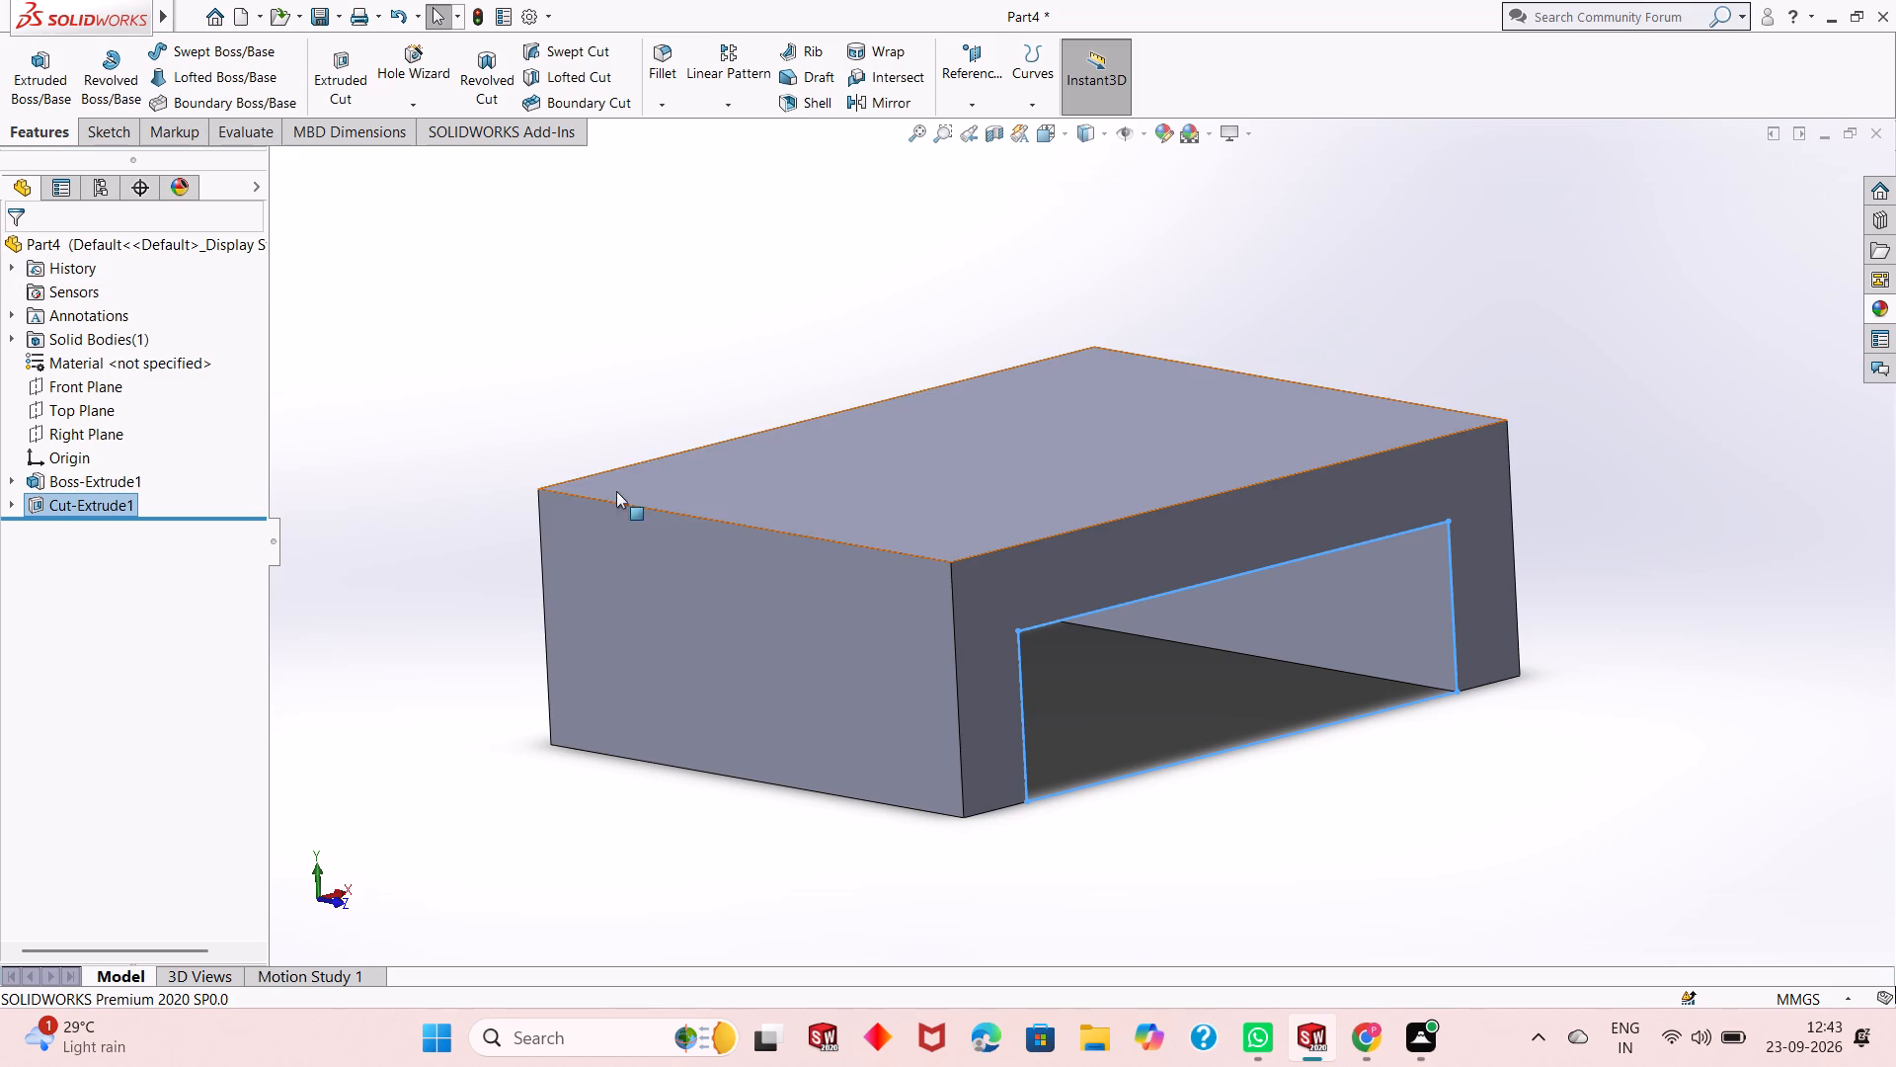
left_click(636, 379)
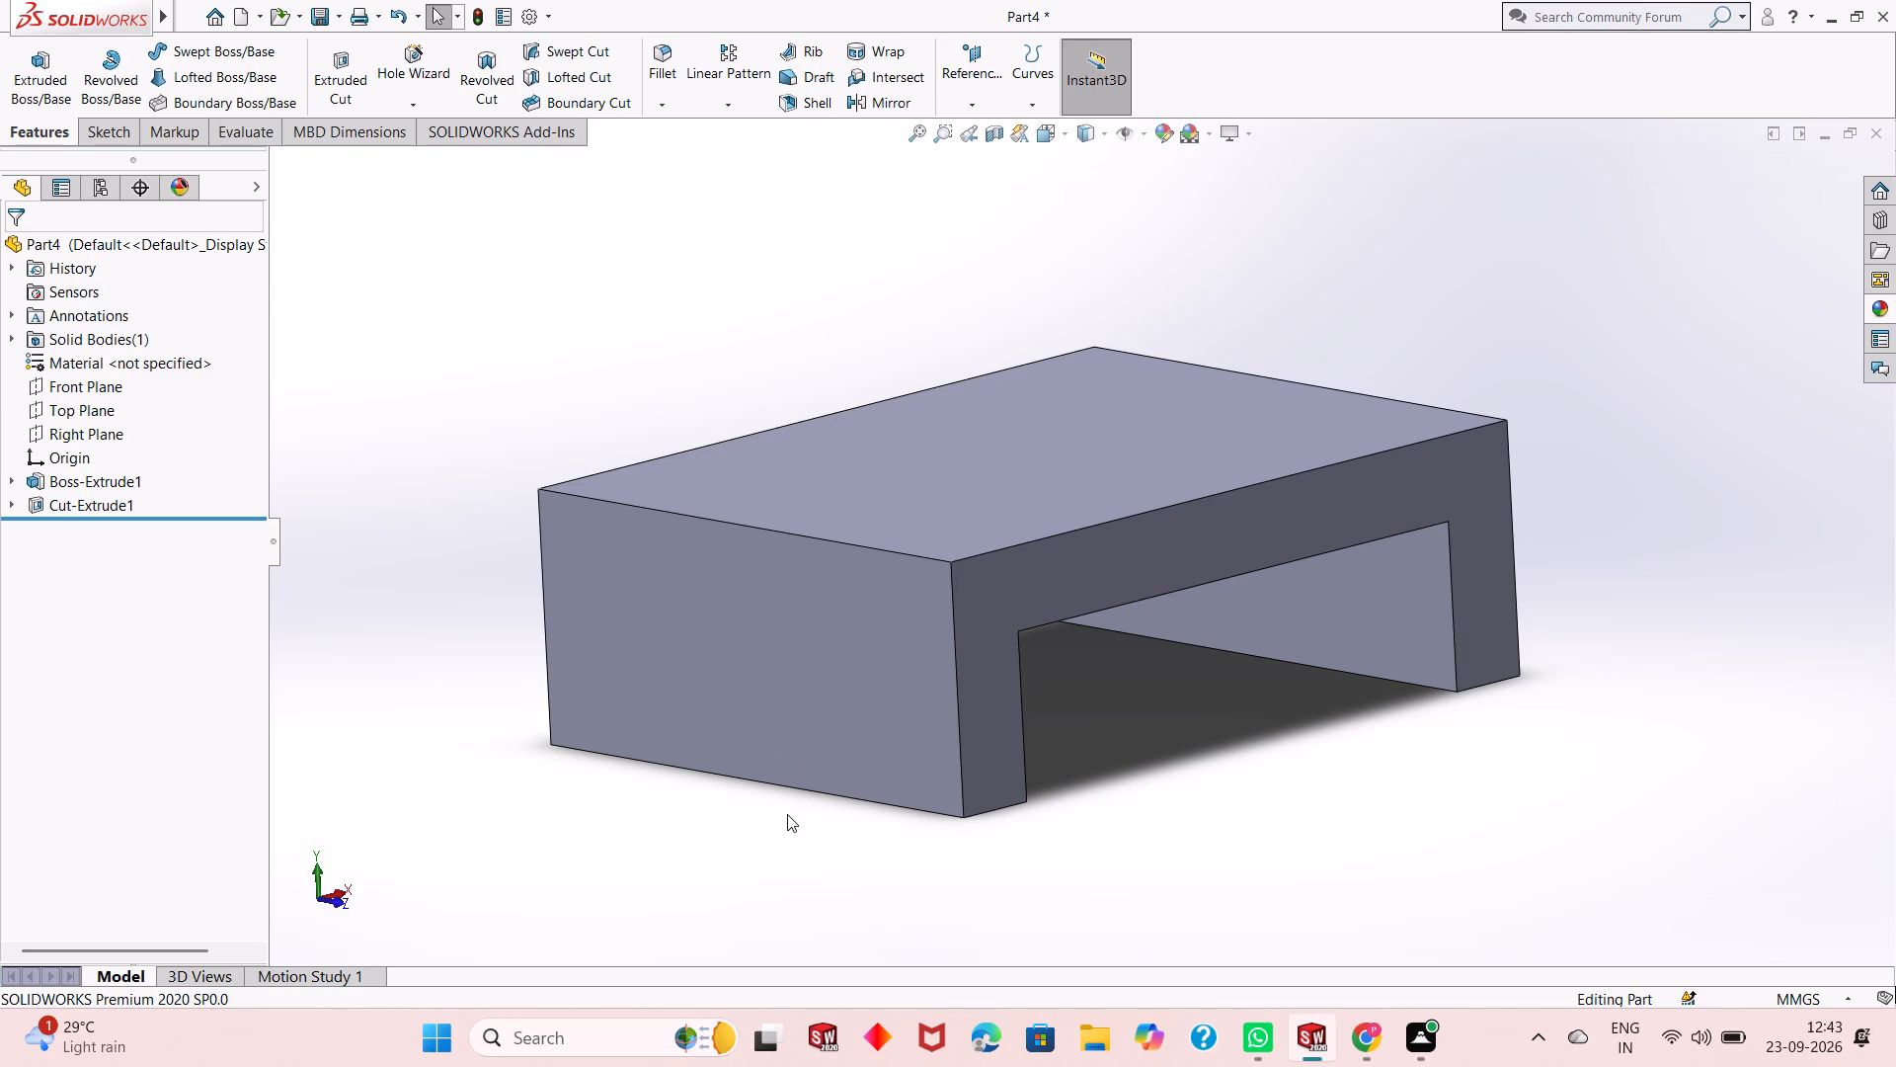
Apply a constant-size 12 mm fillet to the four short bottom corner edges at the ends of both side walls.
middle_click_drag(776, 803, 797, 720)
middle_click_drag(797, 720, 810, 671)
middle_click_drag(853, 652, 871, 570)
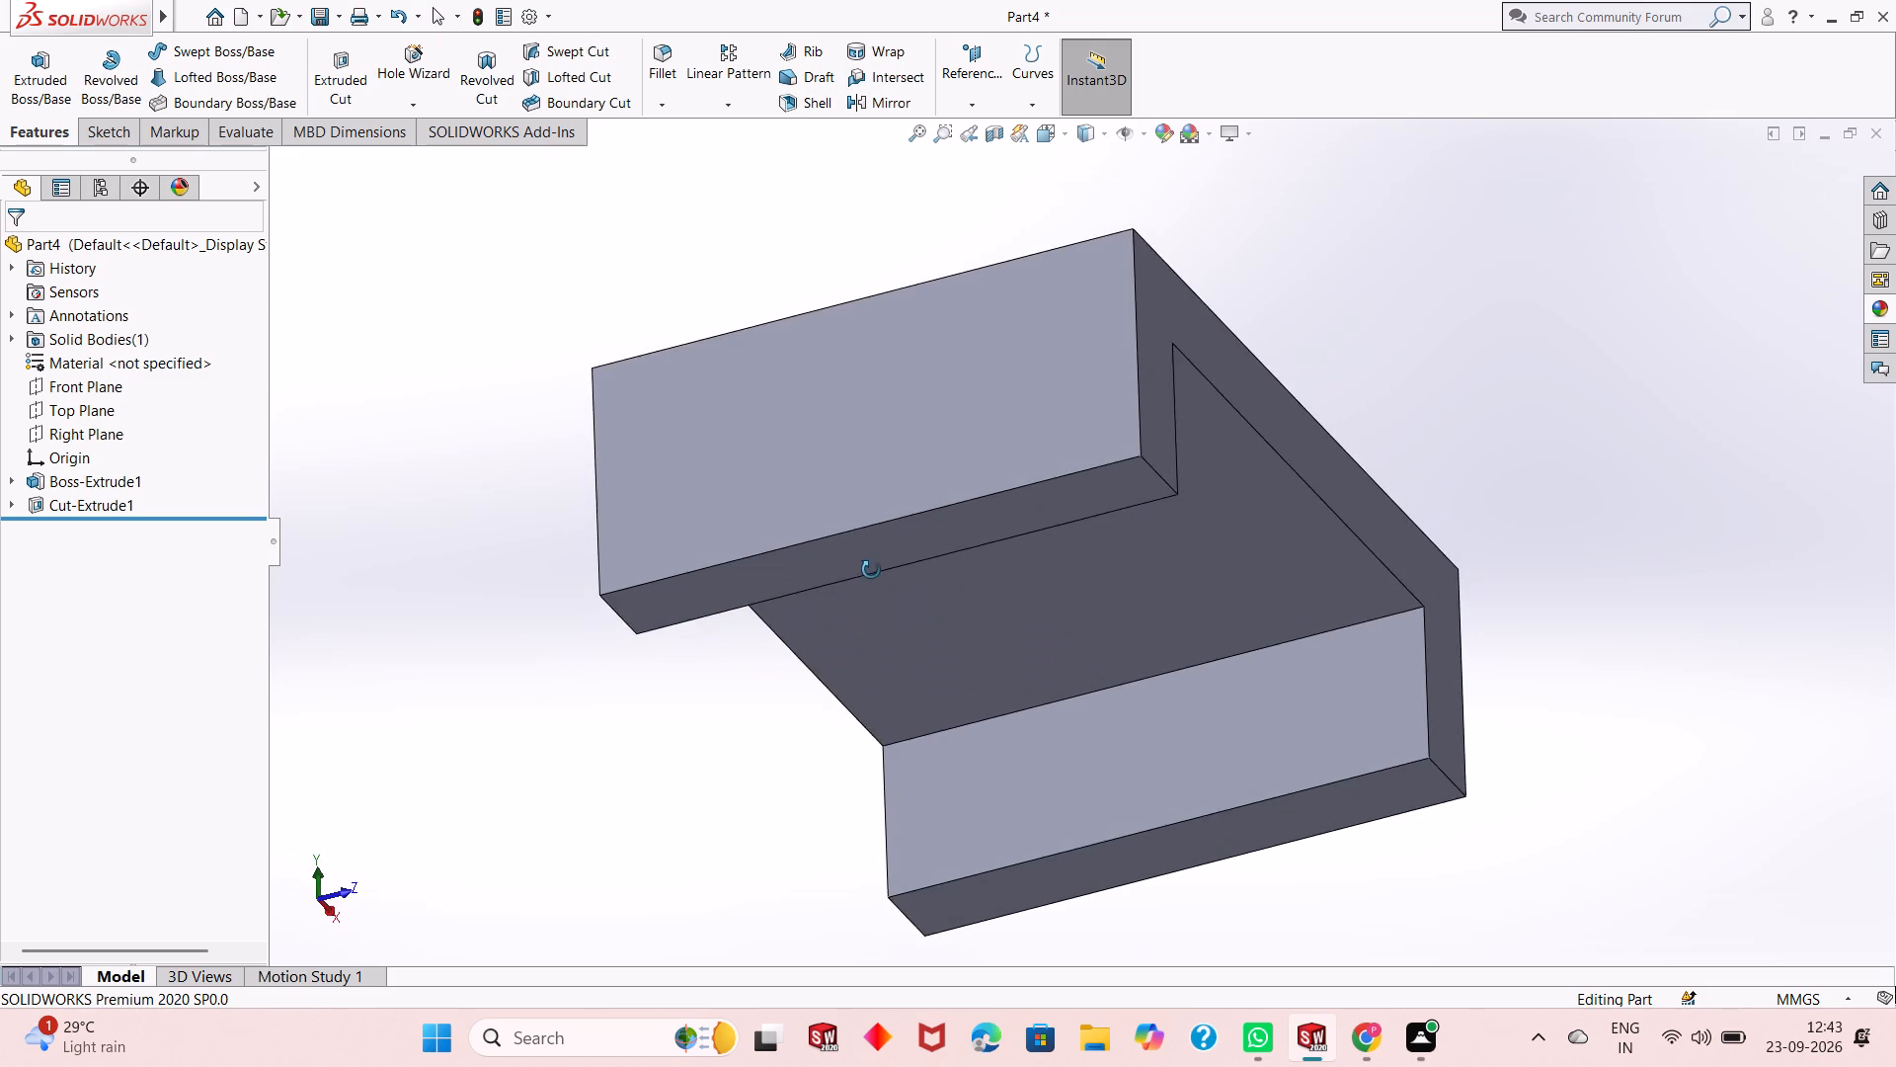
middle_click_drag(871, 570, 874, 603)
left_click(653, 50)
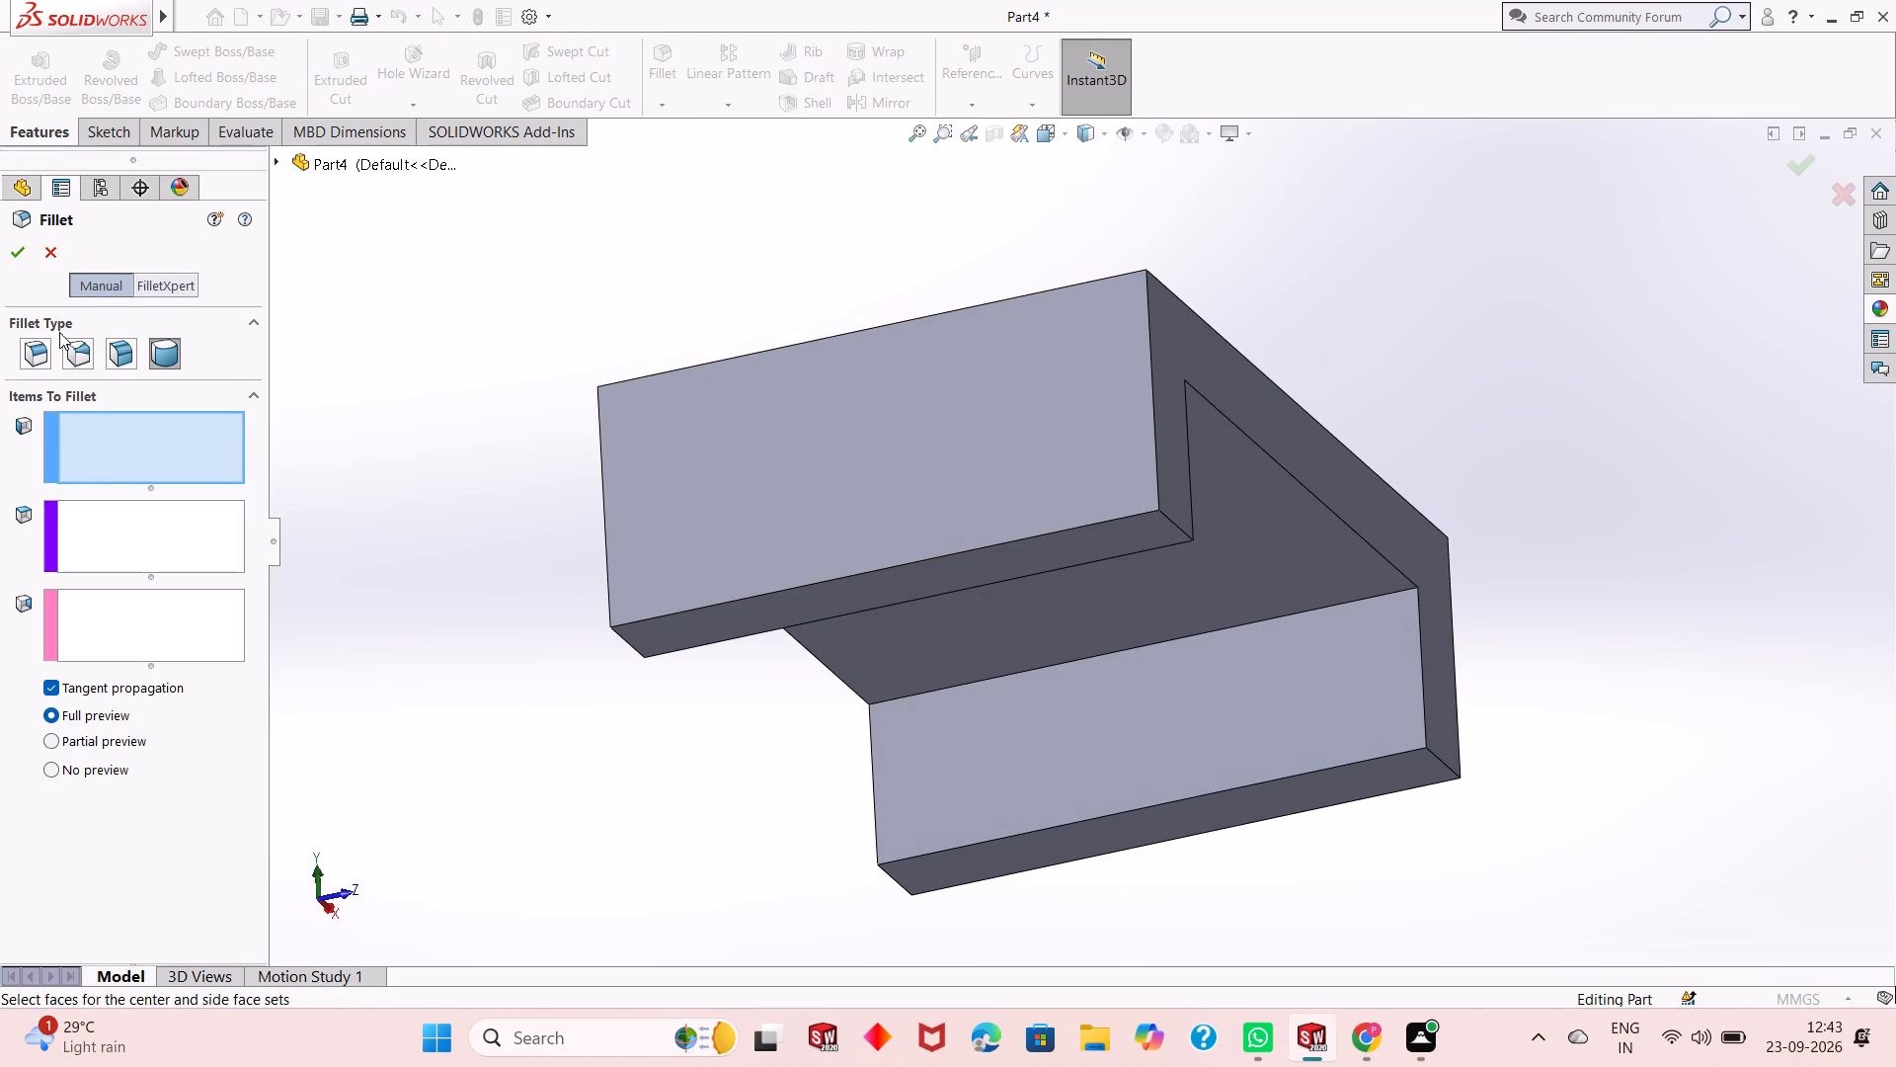
left_click(39, 366)
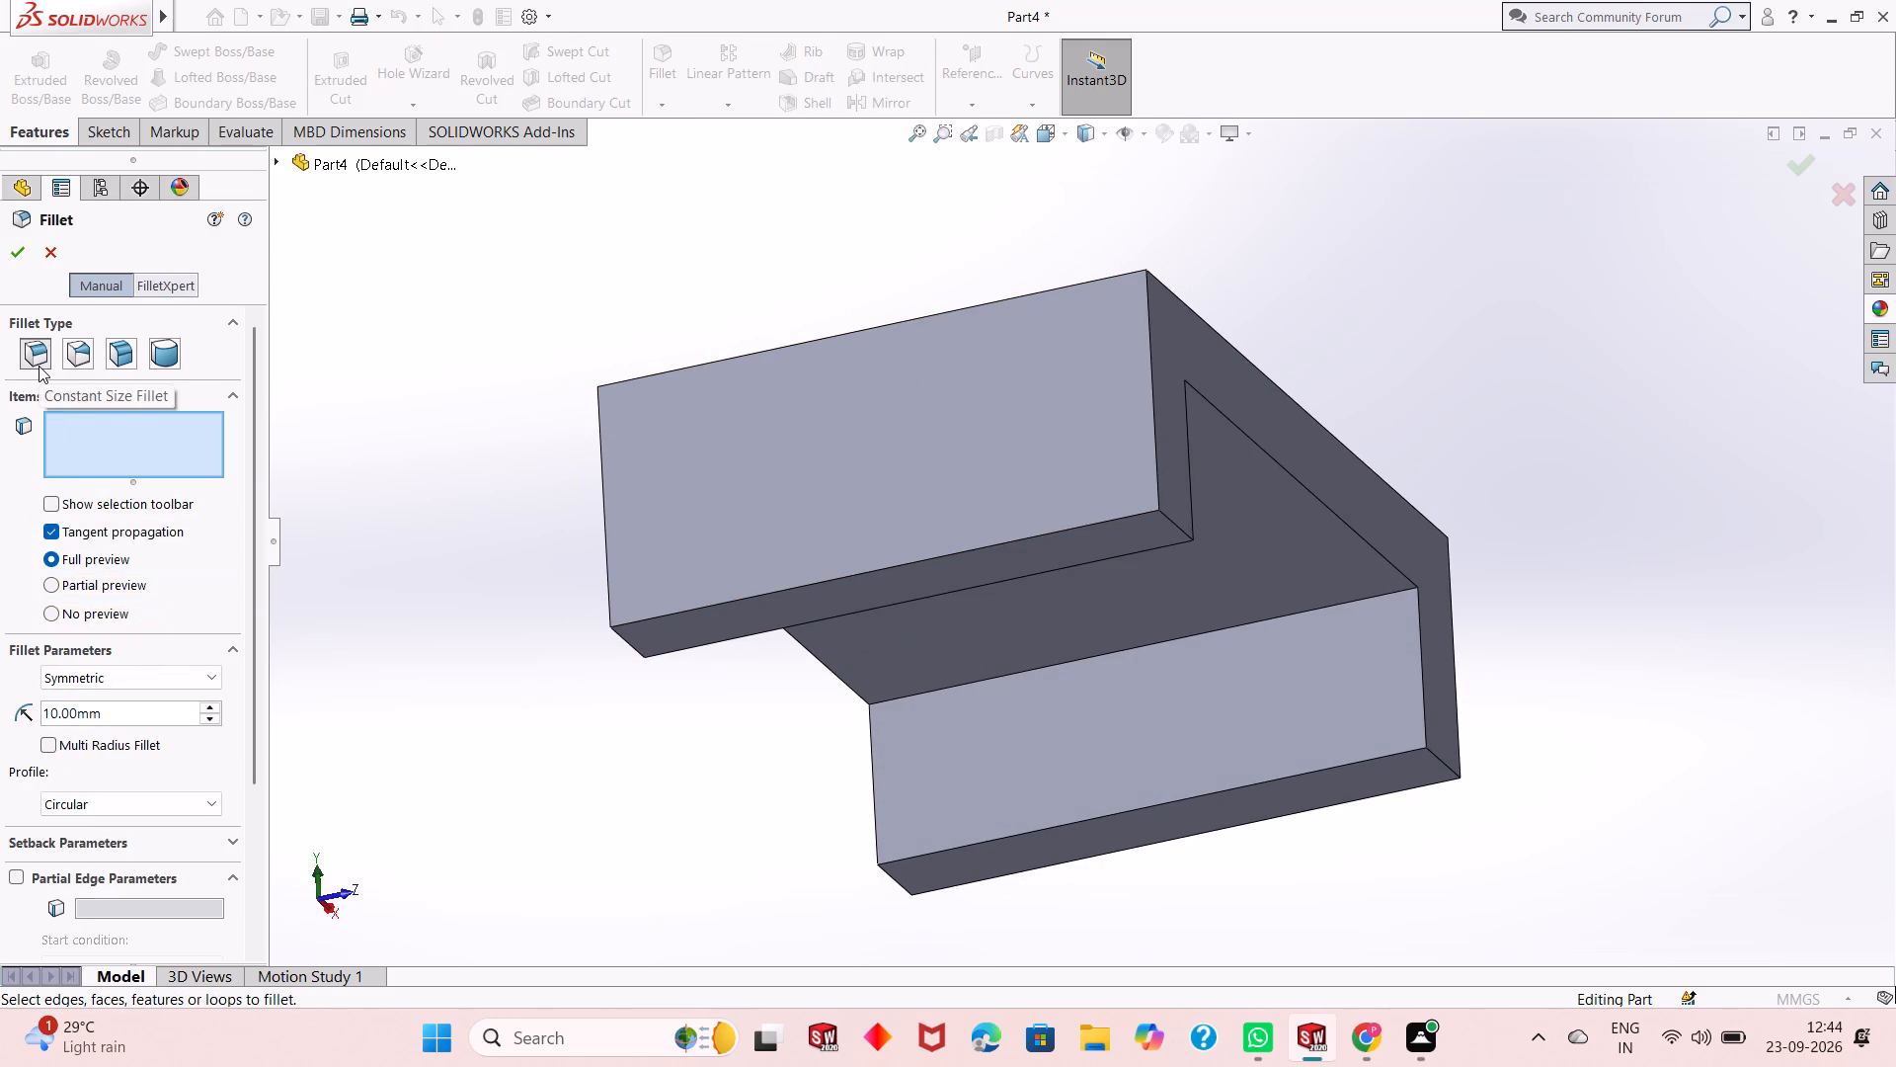
double_click(151, 718)
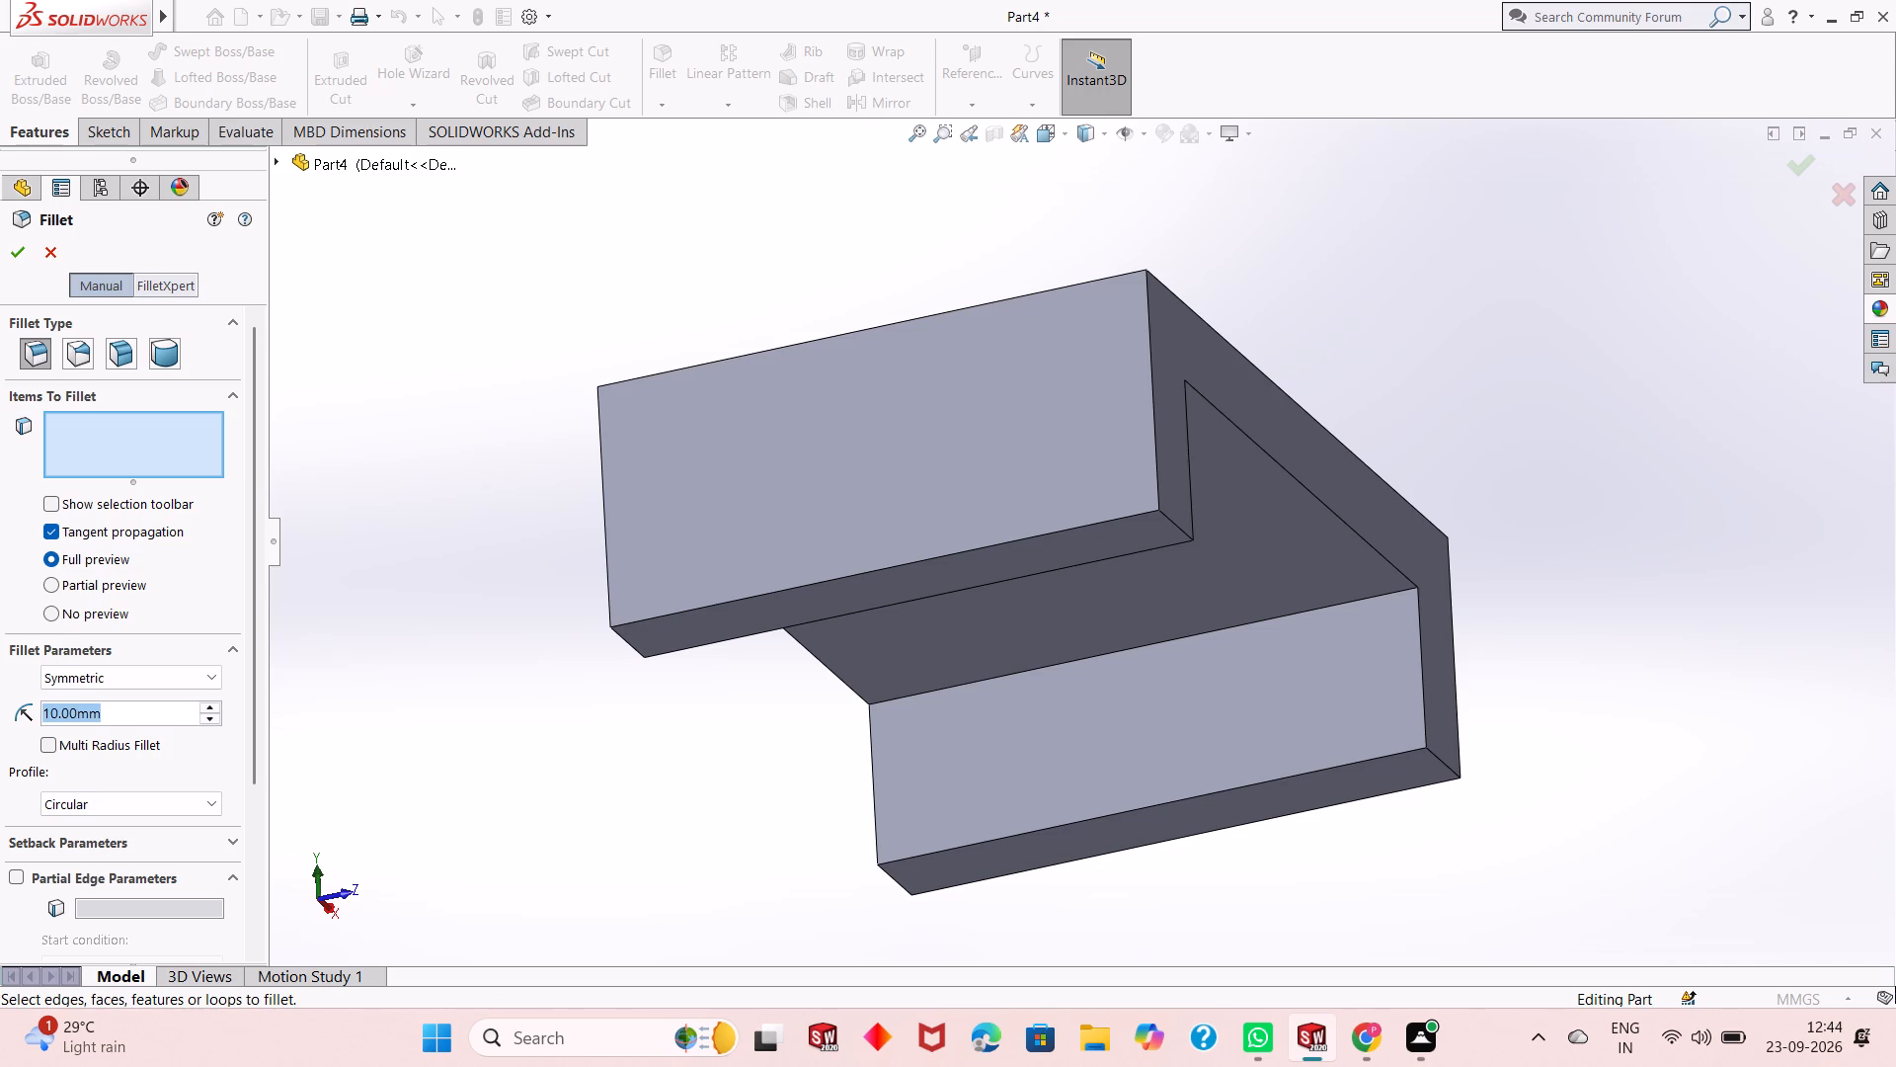
type("12")
key("Return")
left_click(1176, 523)
middle_click_drag(763, 627, 820, 598)
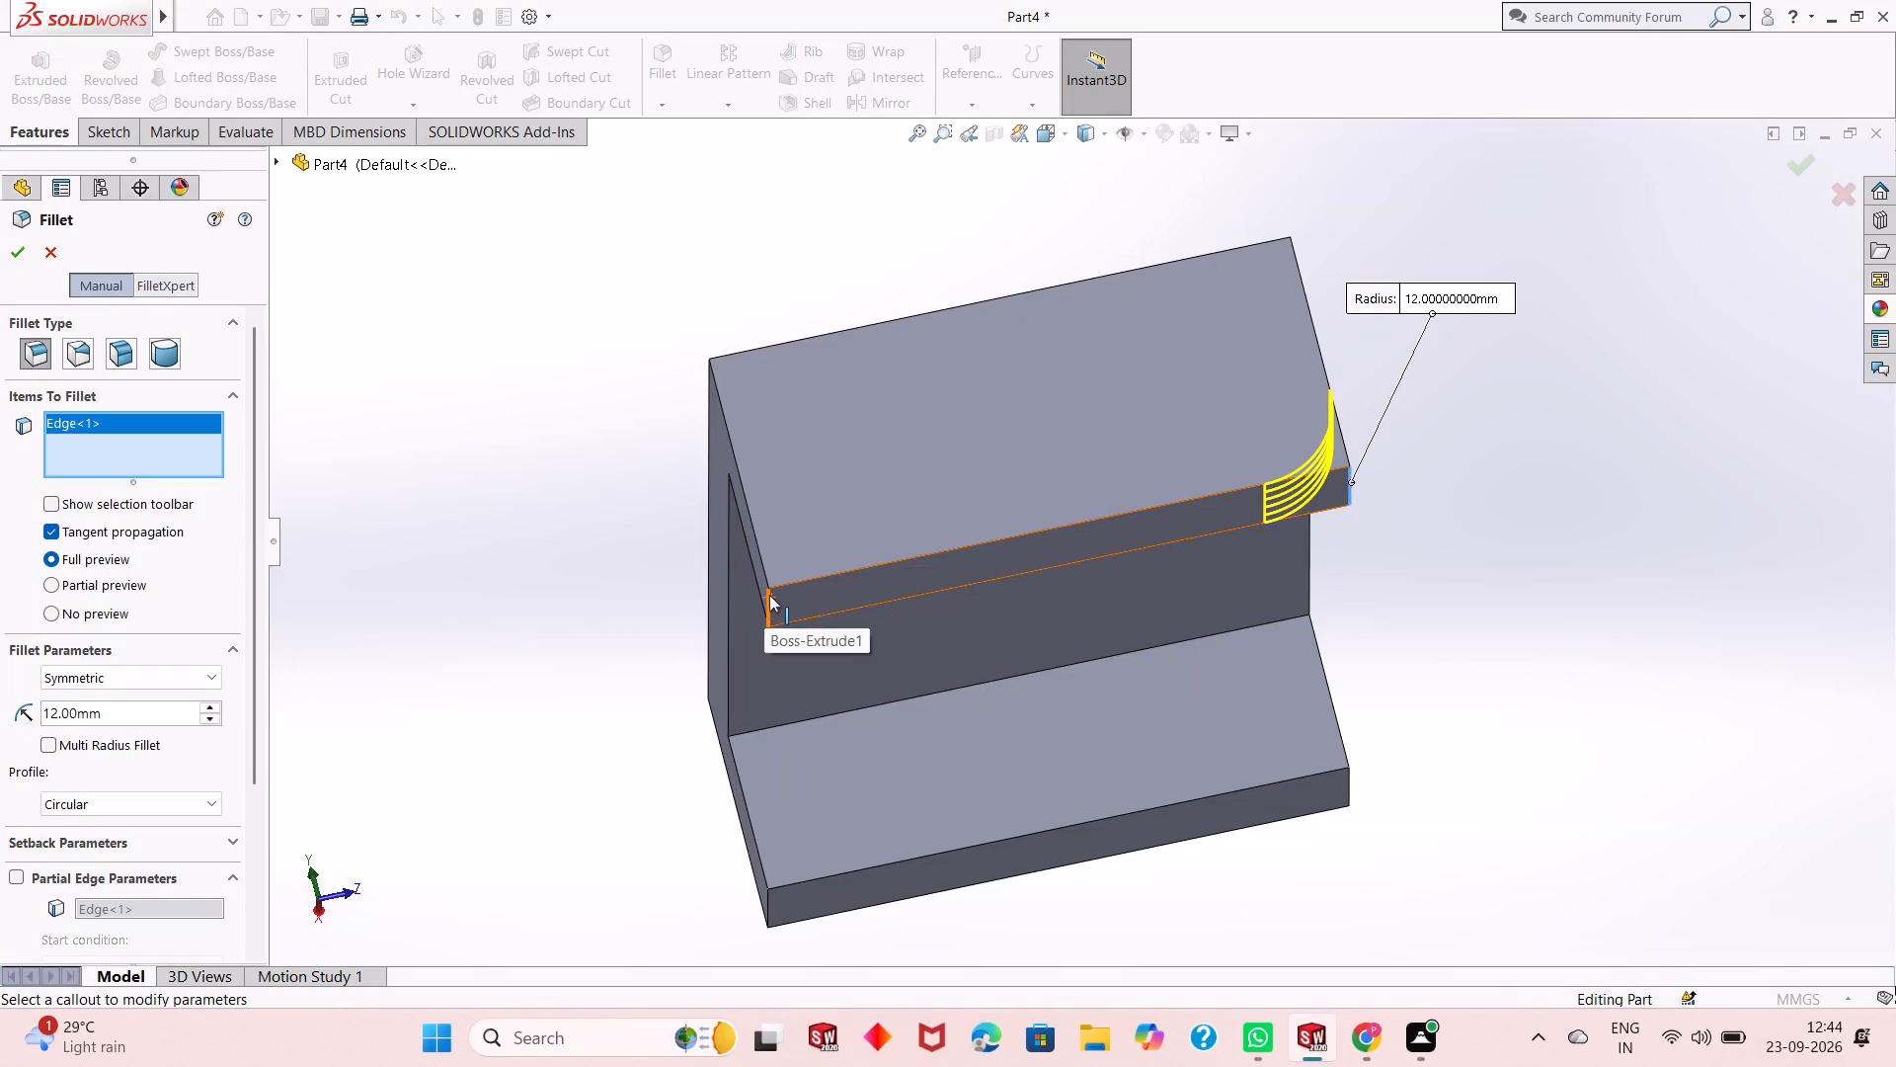
left_click(769, 595)
middle_click_drag(886, 803, 861, 686)
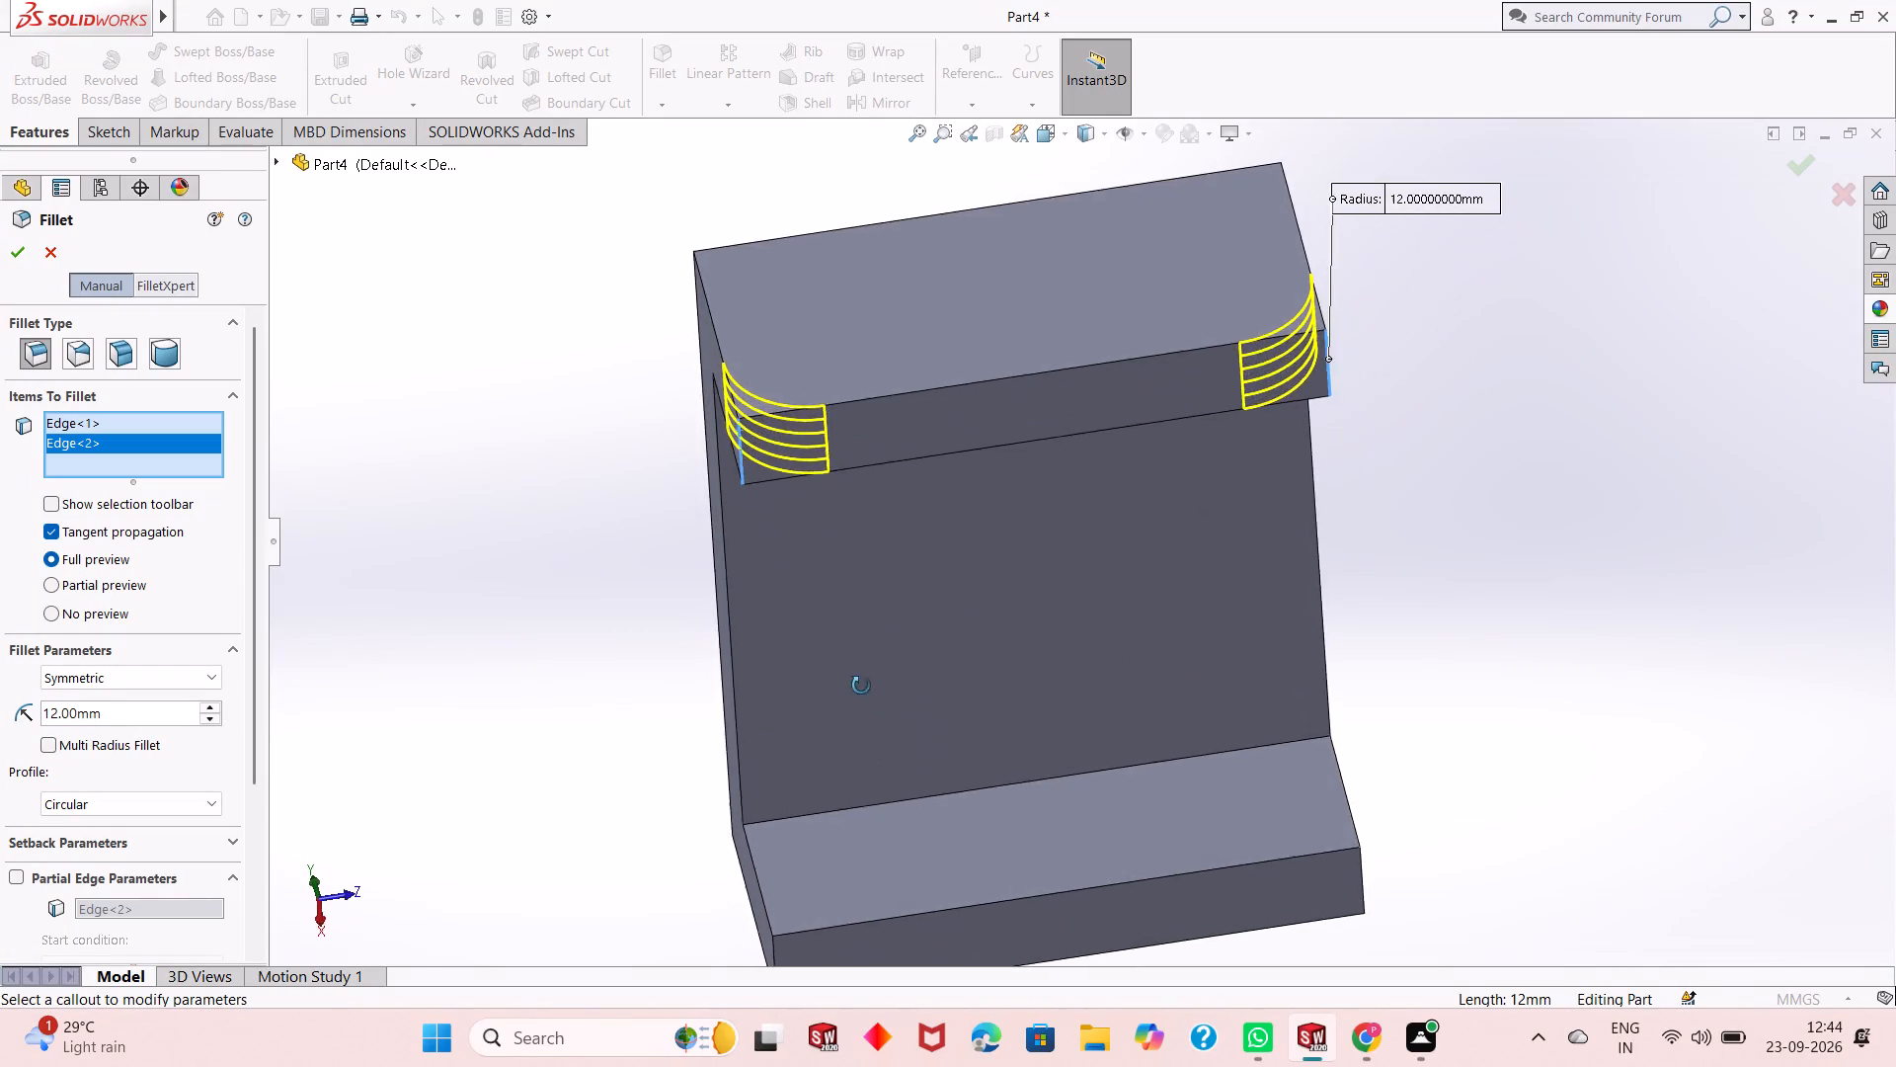
middle_click_drag(861, 686, 572, 396)
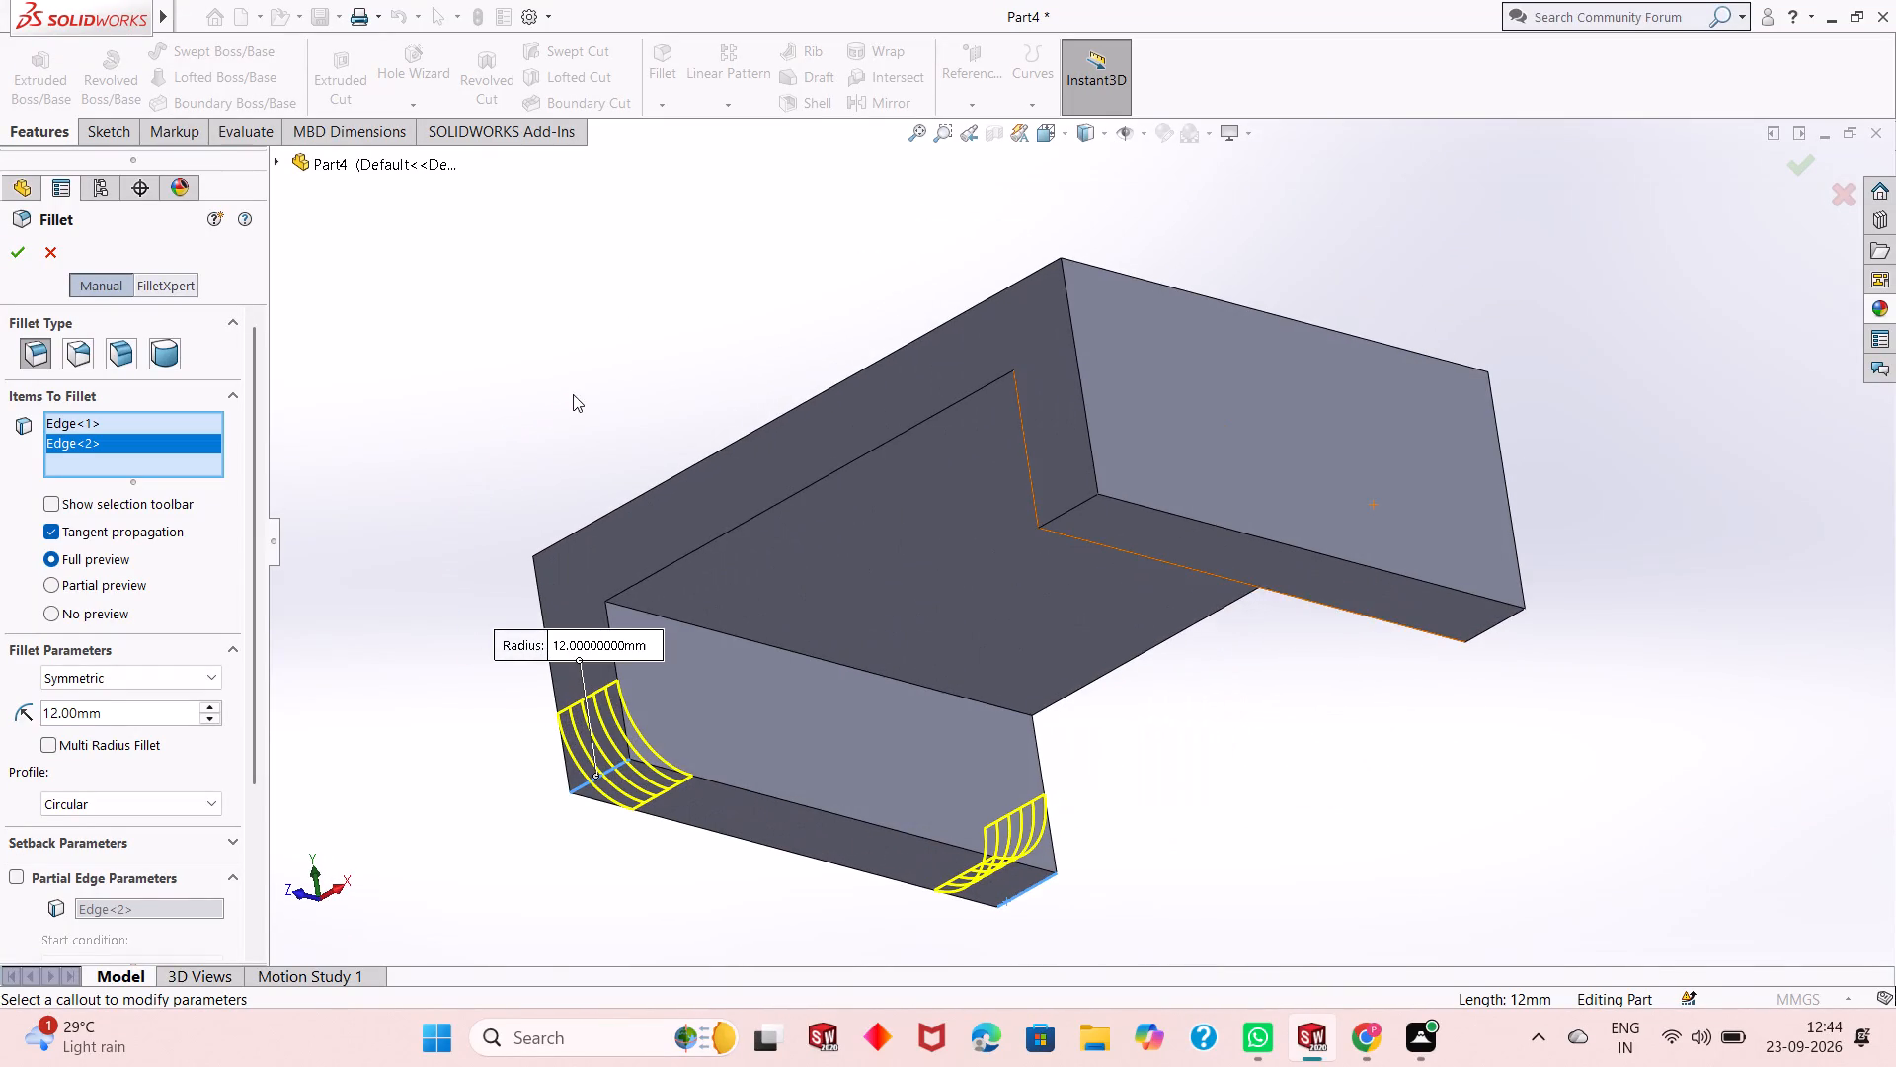
scroll(1340, 481, "down", 3)
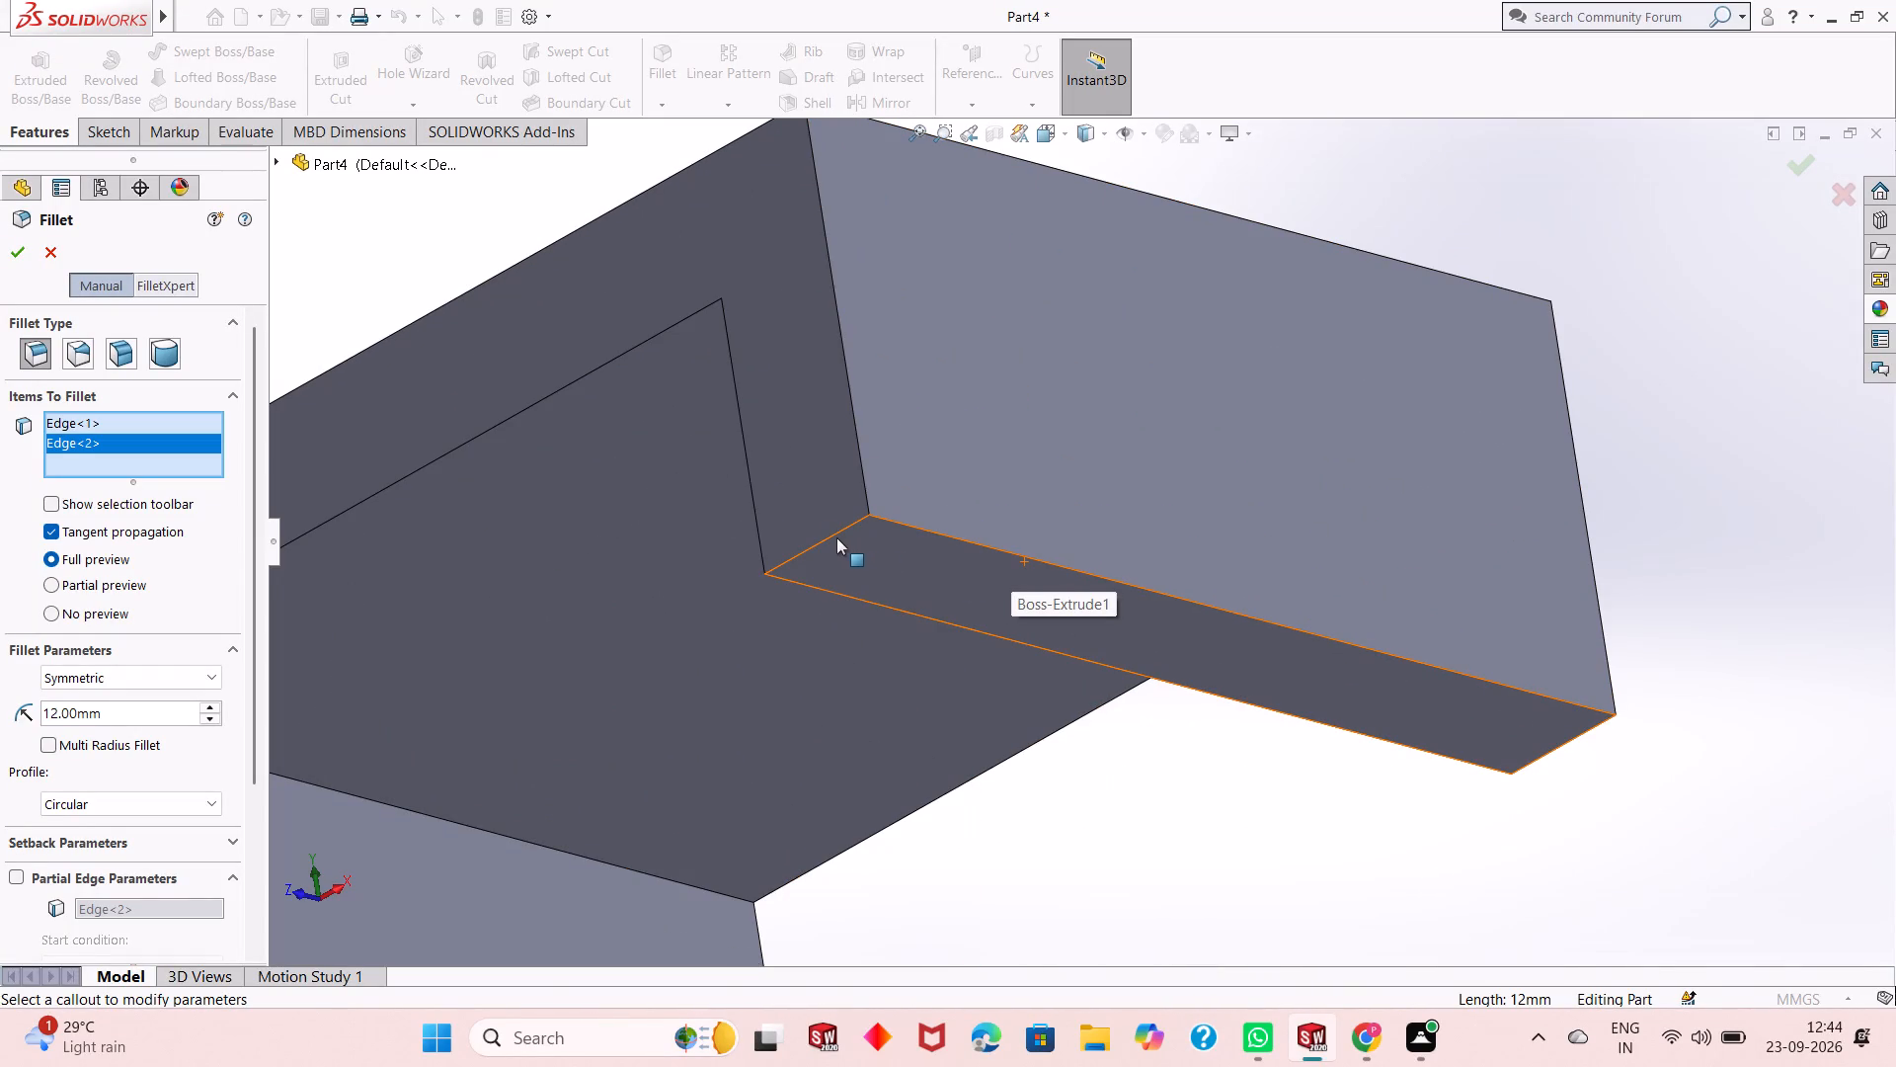
left_click(834, 536)
middle_click_drag(1480, 730, 1452, 720)
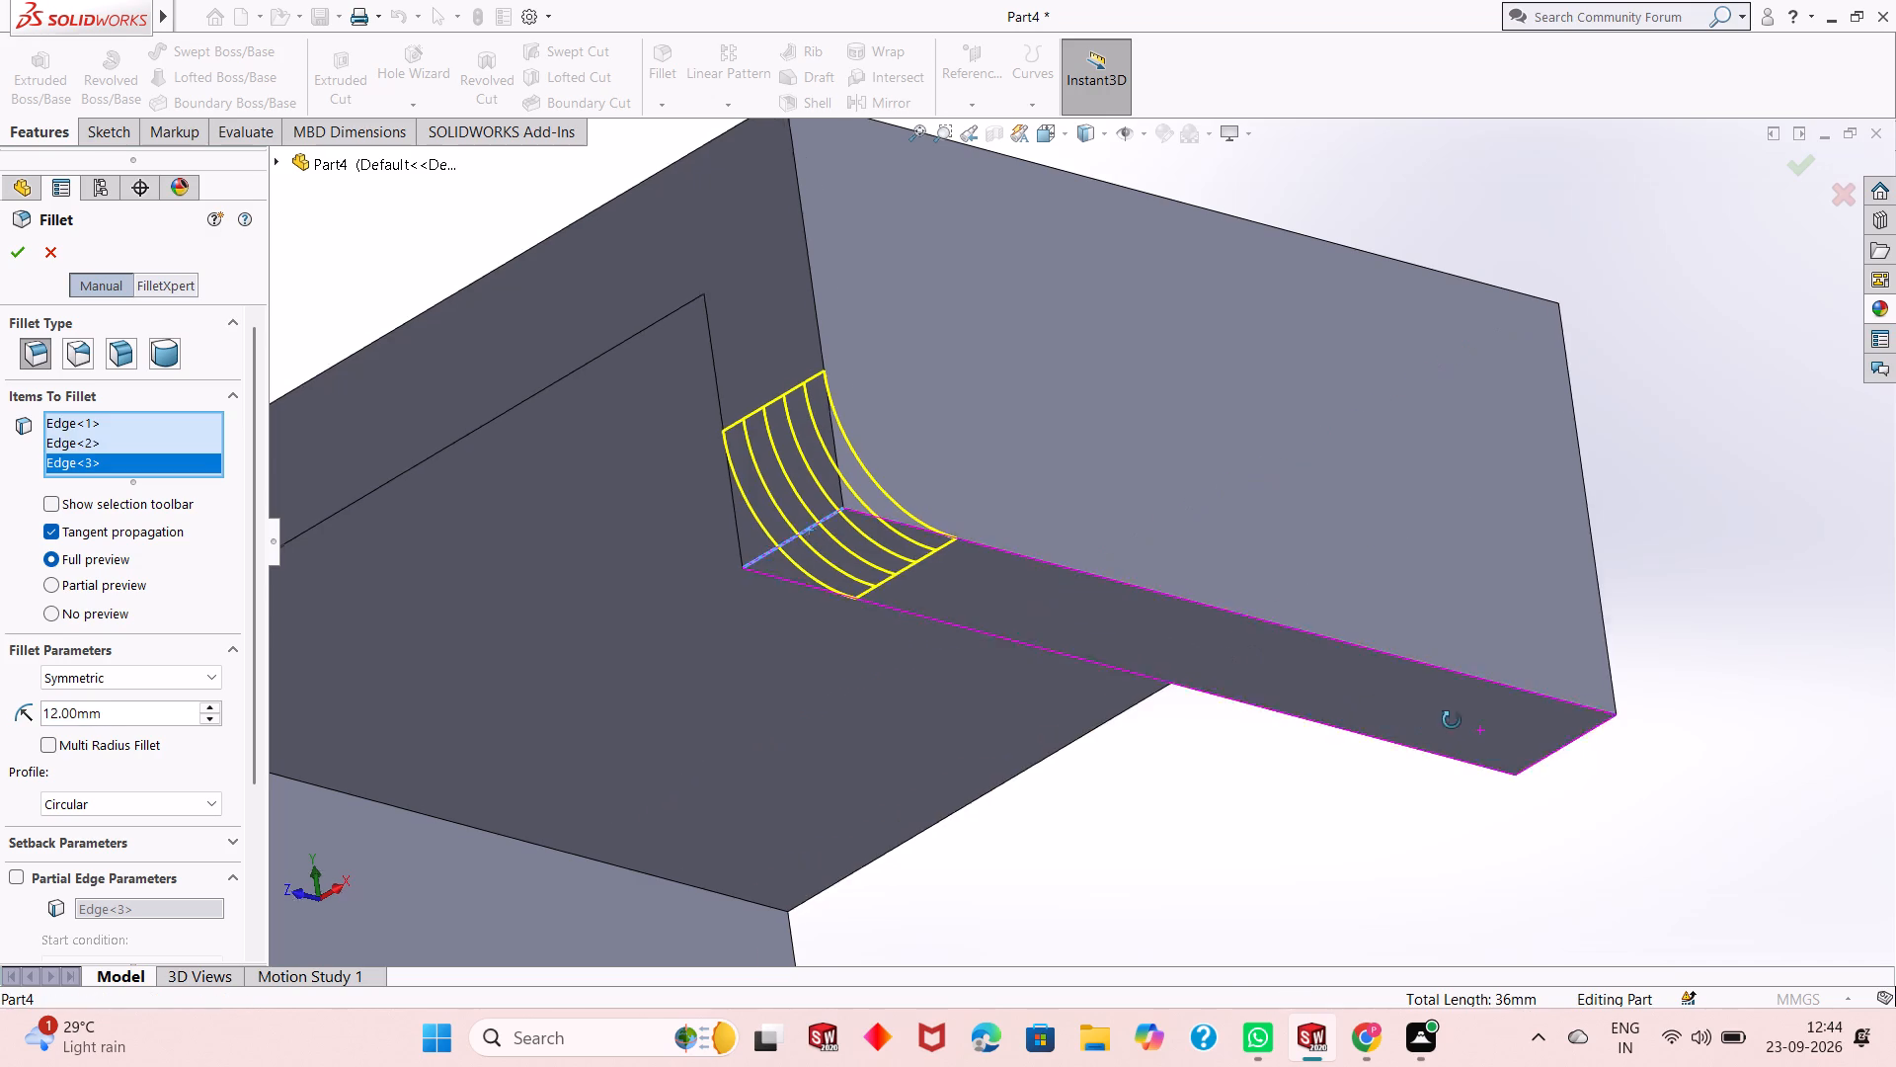
middle_click_drag(1452, 720, 1333, 720)
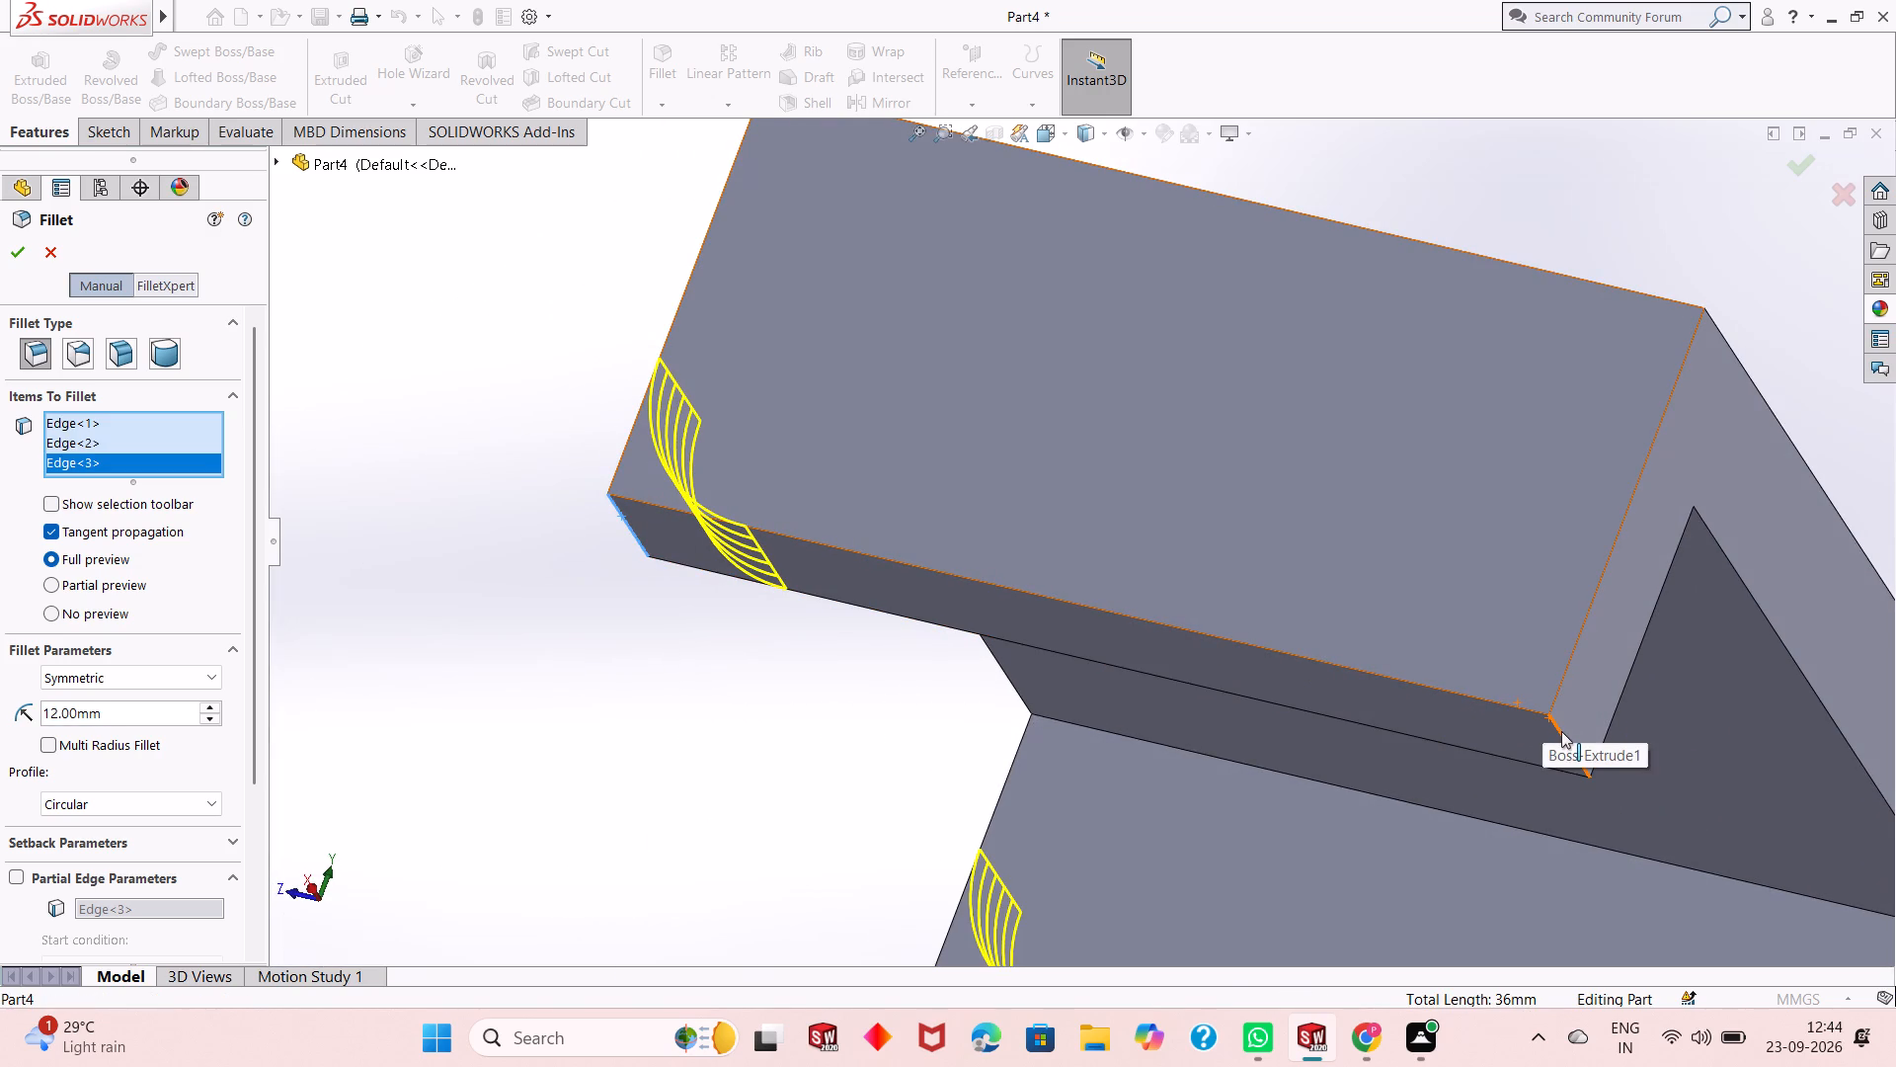
left_click(1561, 731)
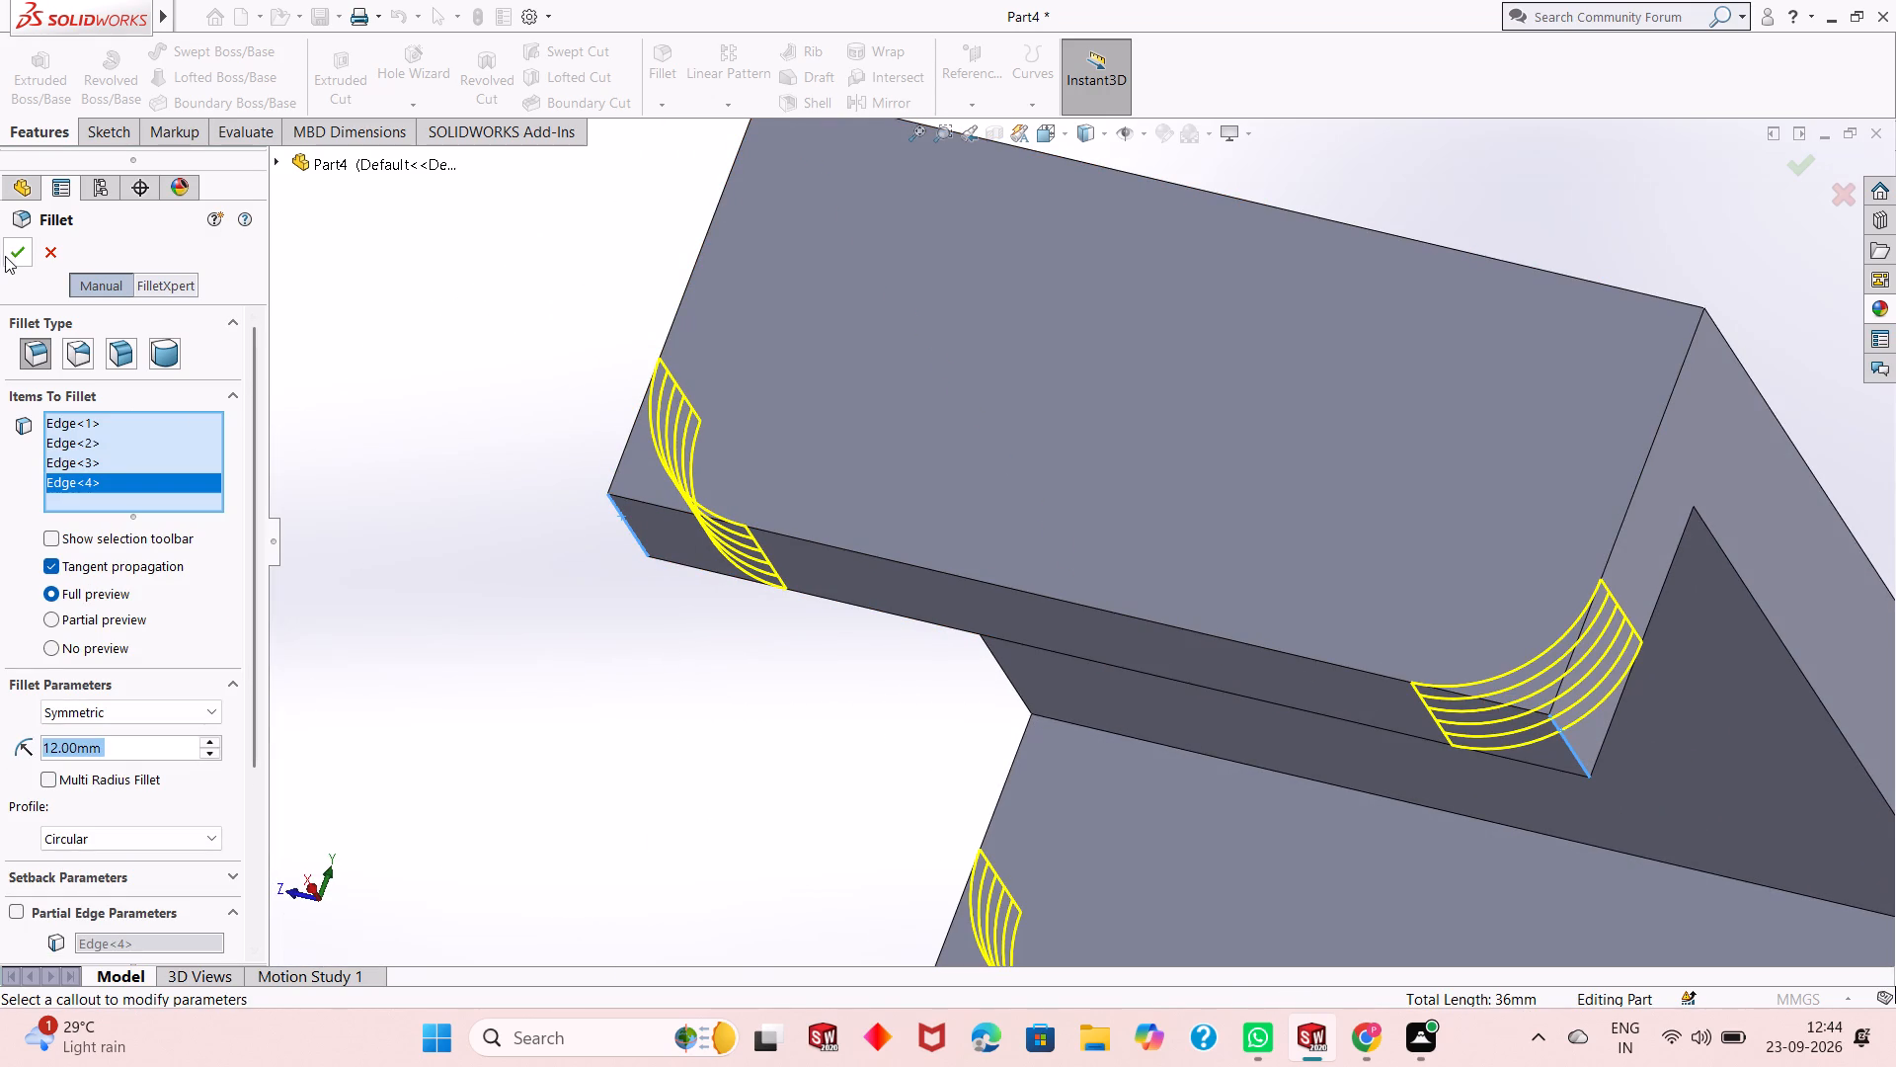
left_click(7, 253)
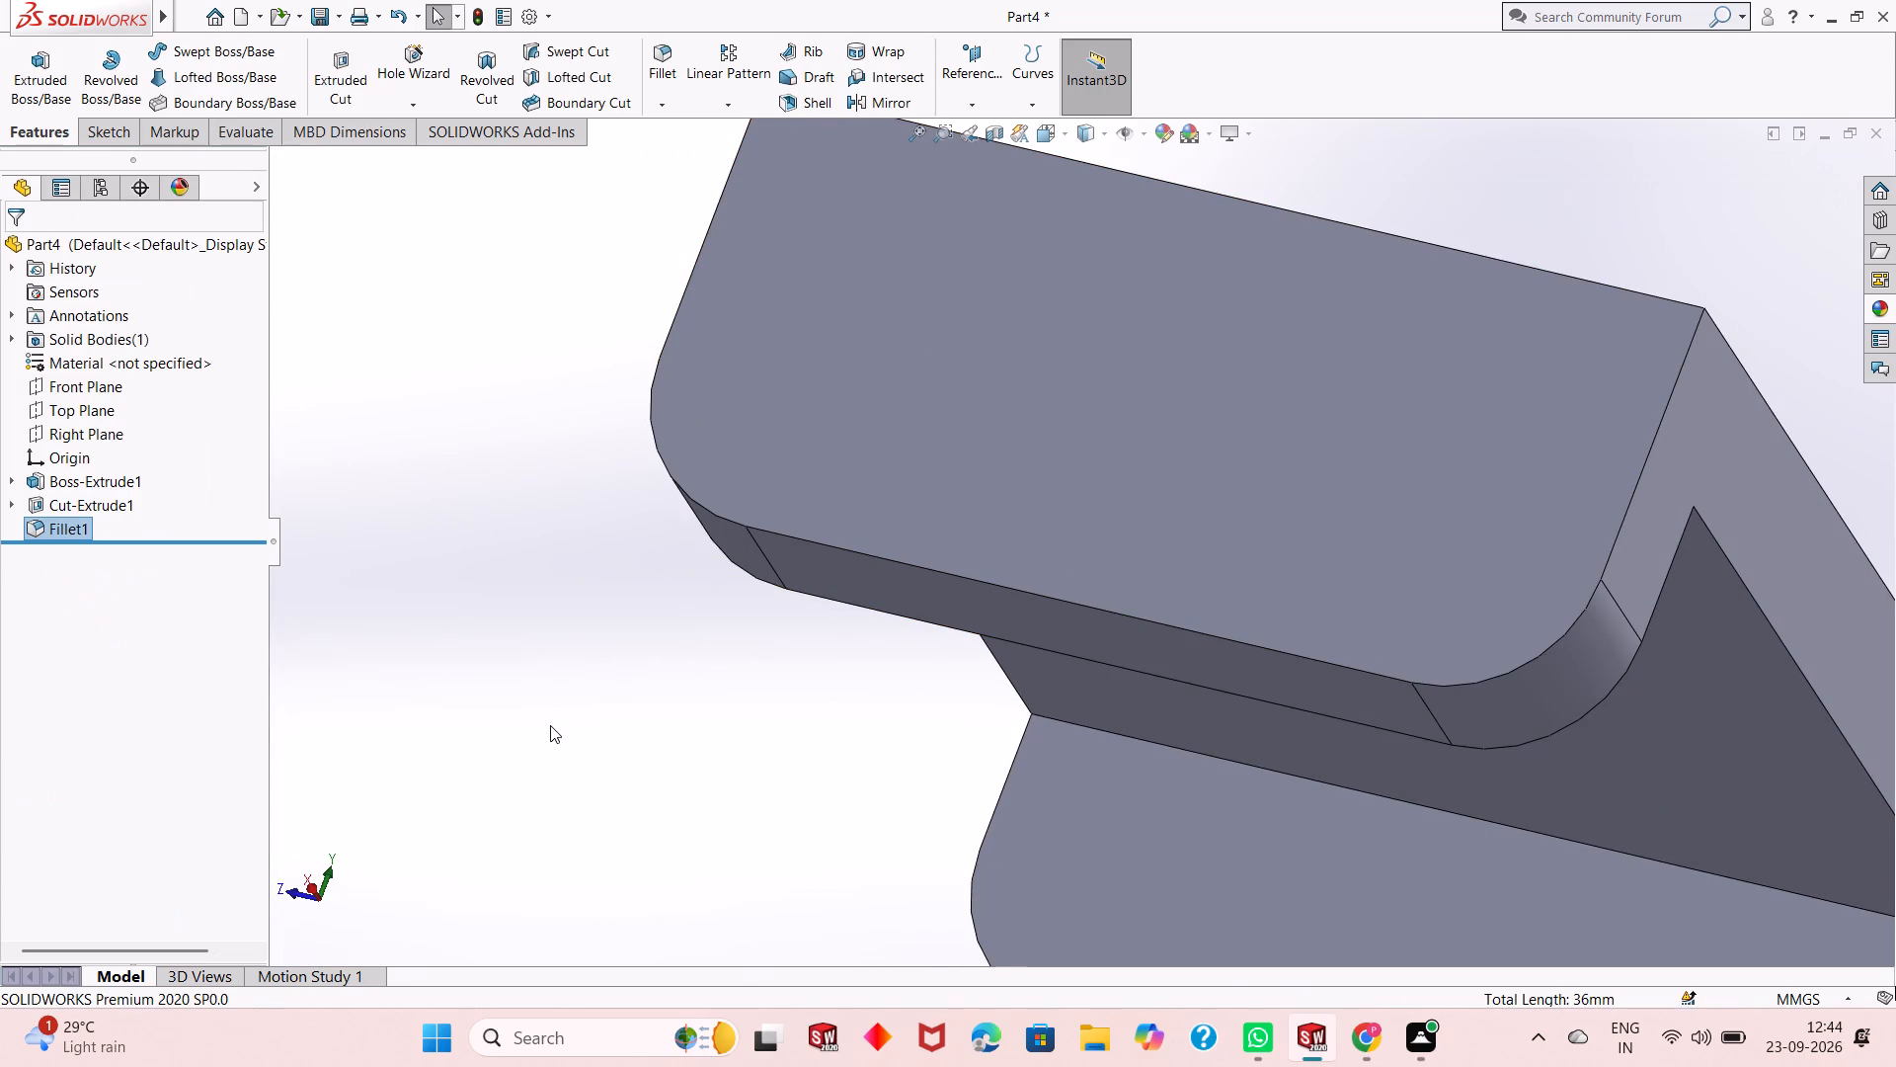
Start a sketch on the outer face of one side wall and view it face-on.
scroll(553, 711, "up", 5)
middle_click_drag(1059, 466, 987, 701)
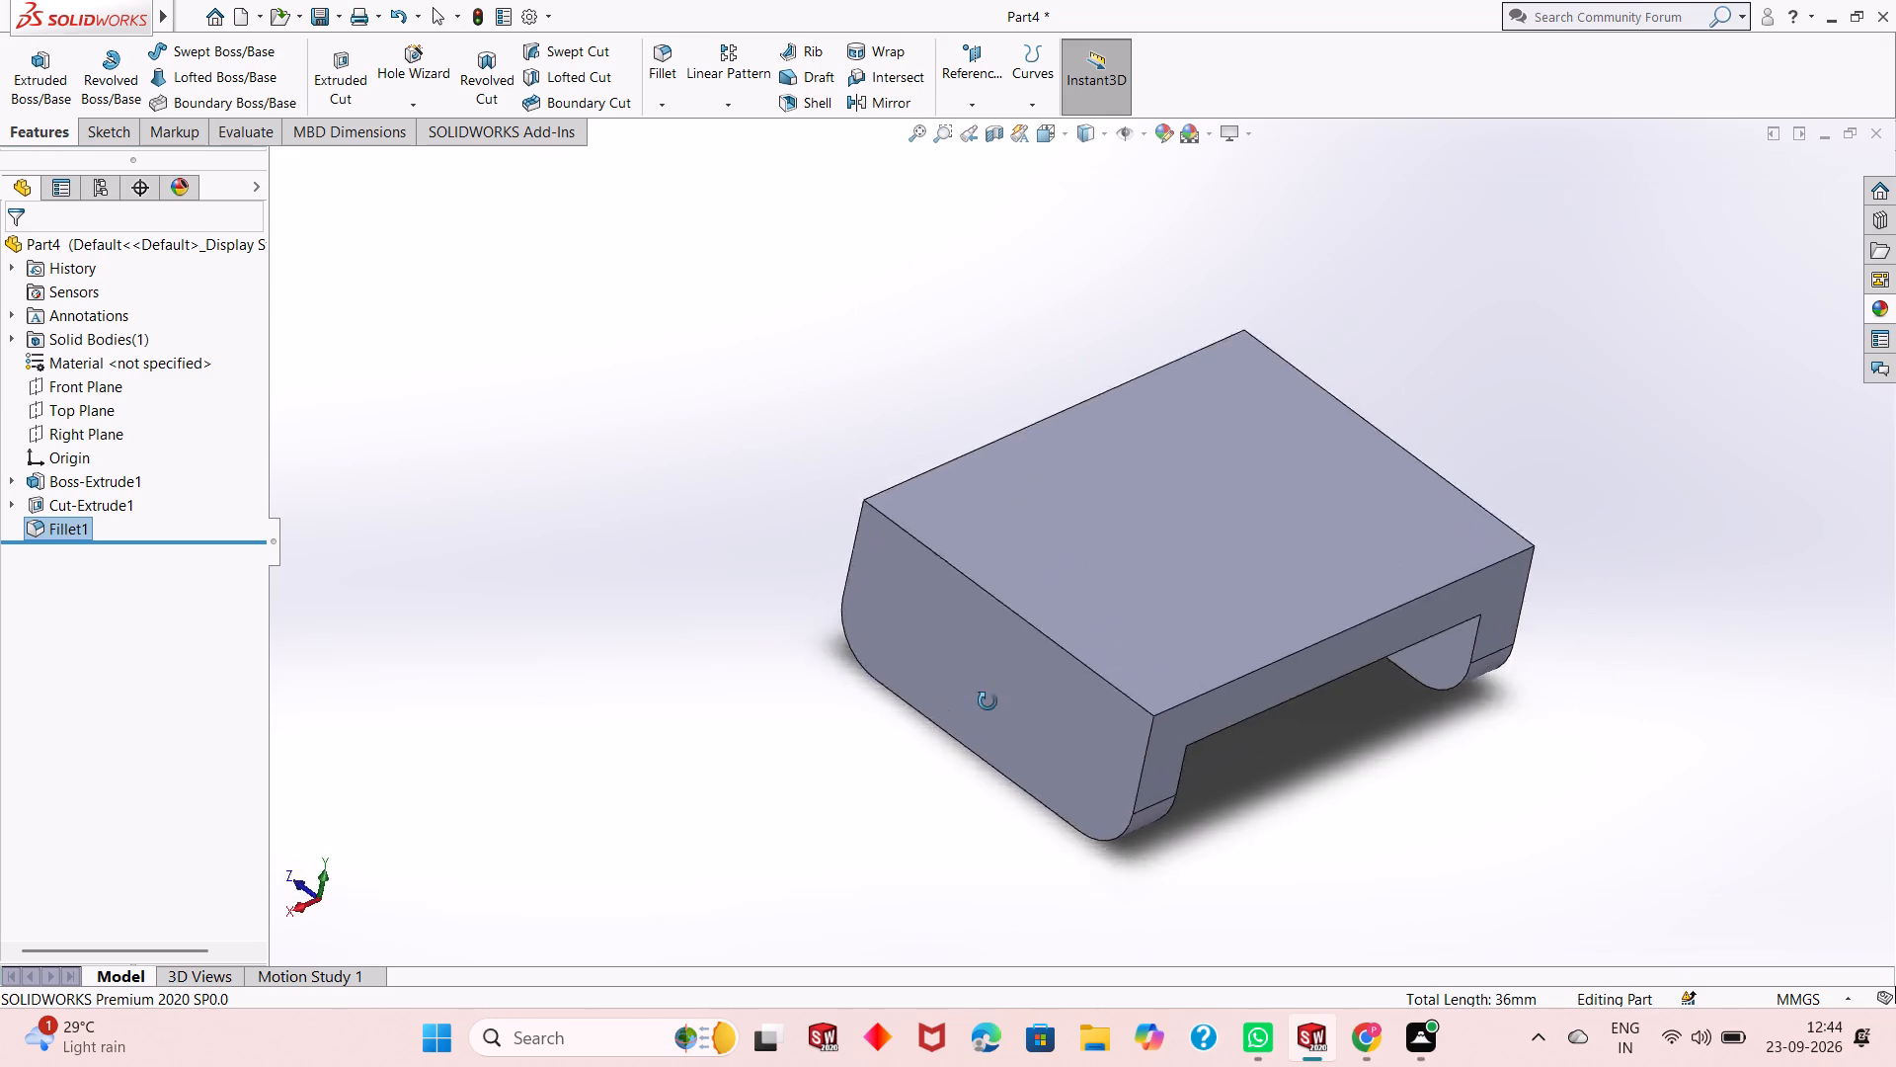
middle_click_drag(987, 701, 602, 894)
scroll(974, 696, "up", 1)
middle_click_drag(1361, 522, 1419, 780)
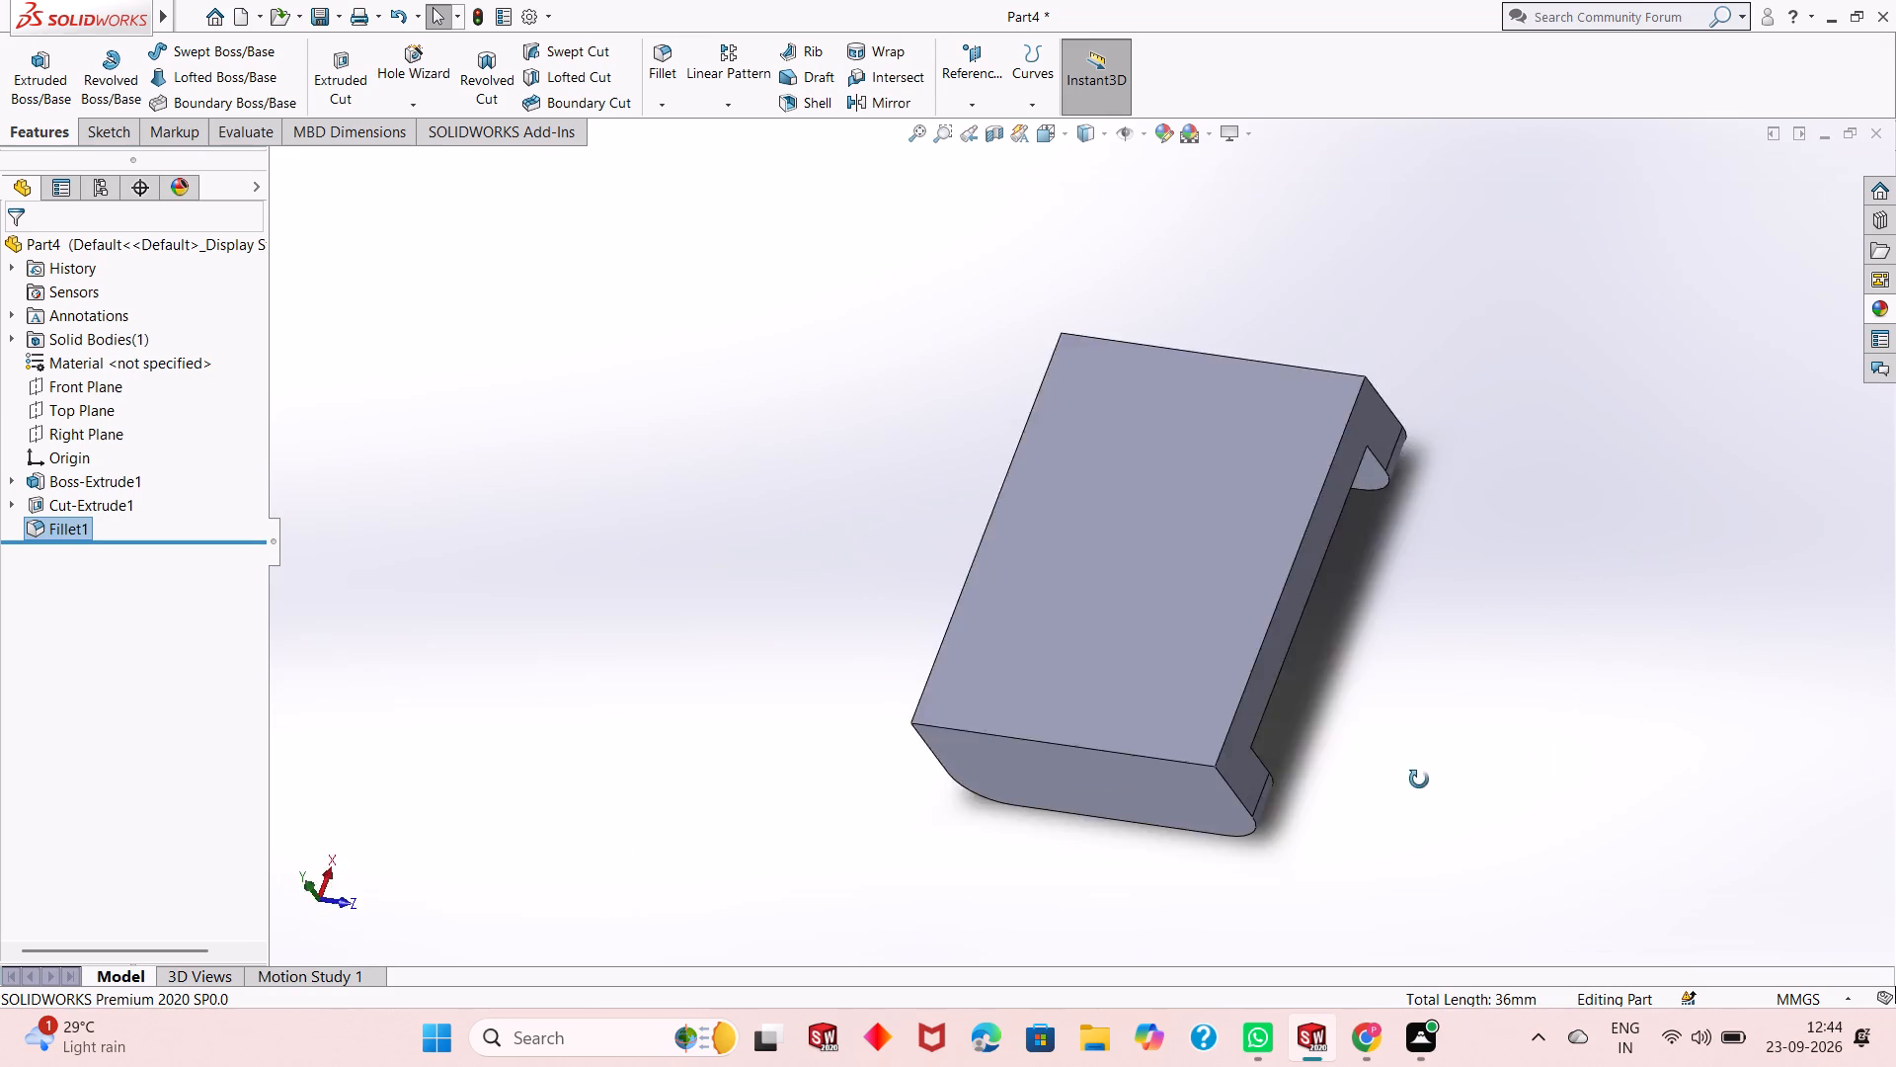
middle_click_drag(1419, 780, 1415, 440)
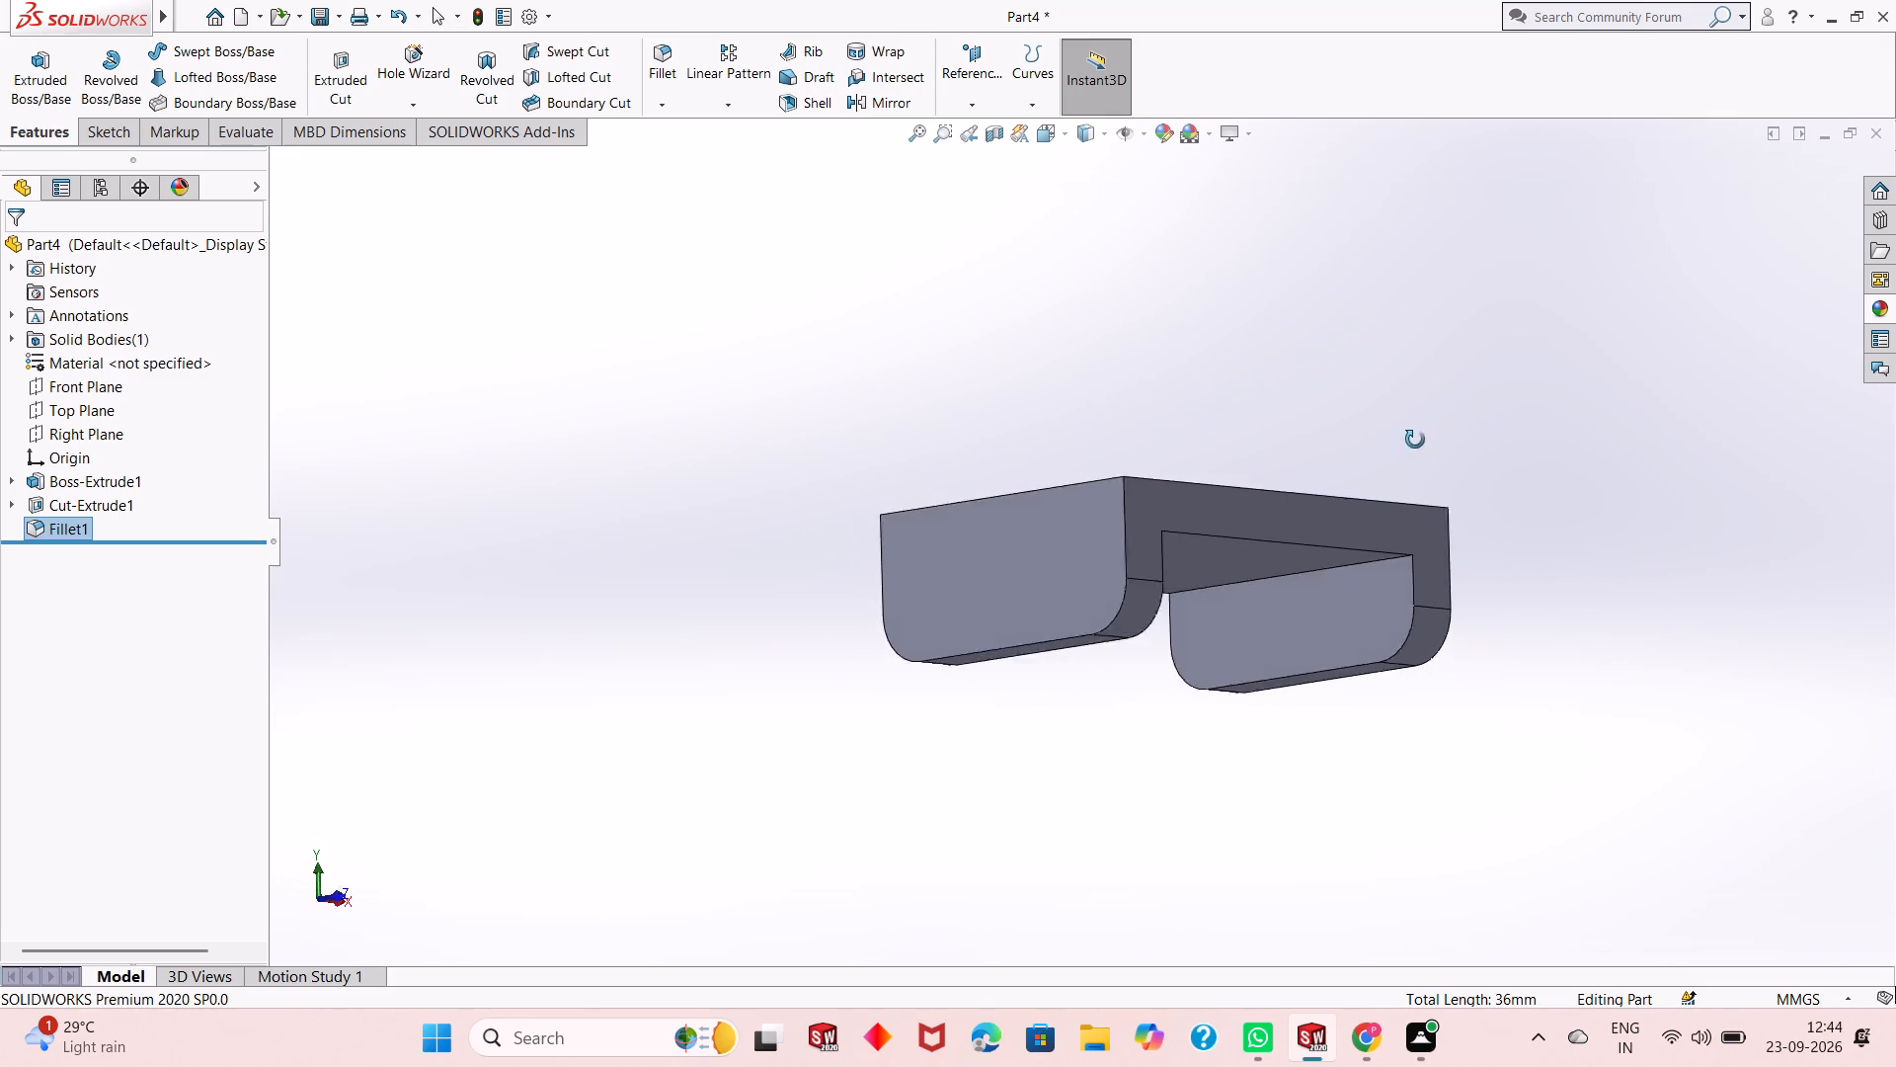
middle_click_drag(1415, 440, 1406, 597)
scroll(1362, 583, "down", 2)
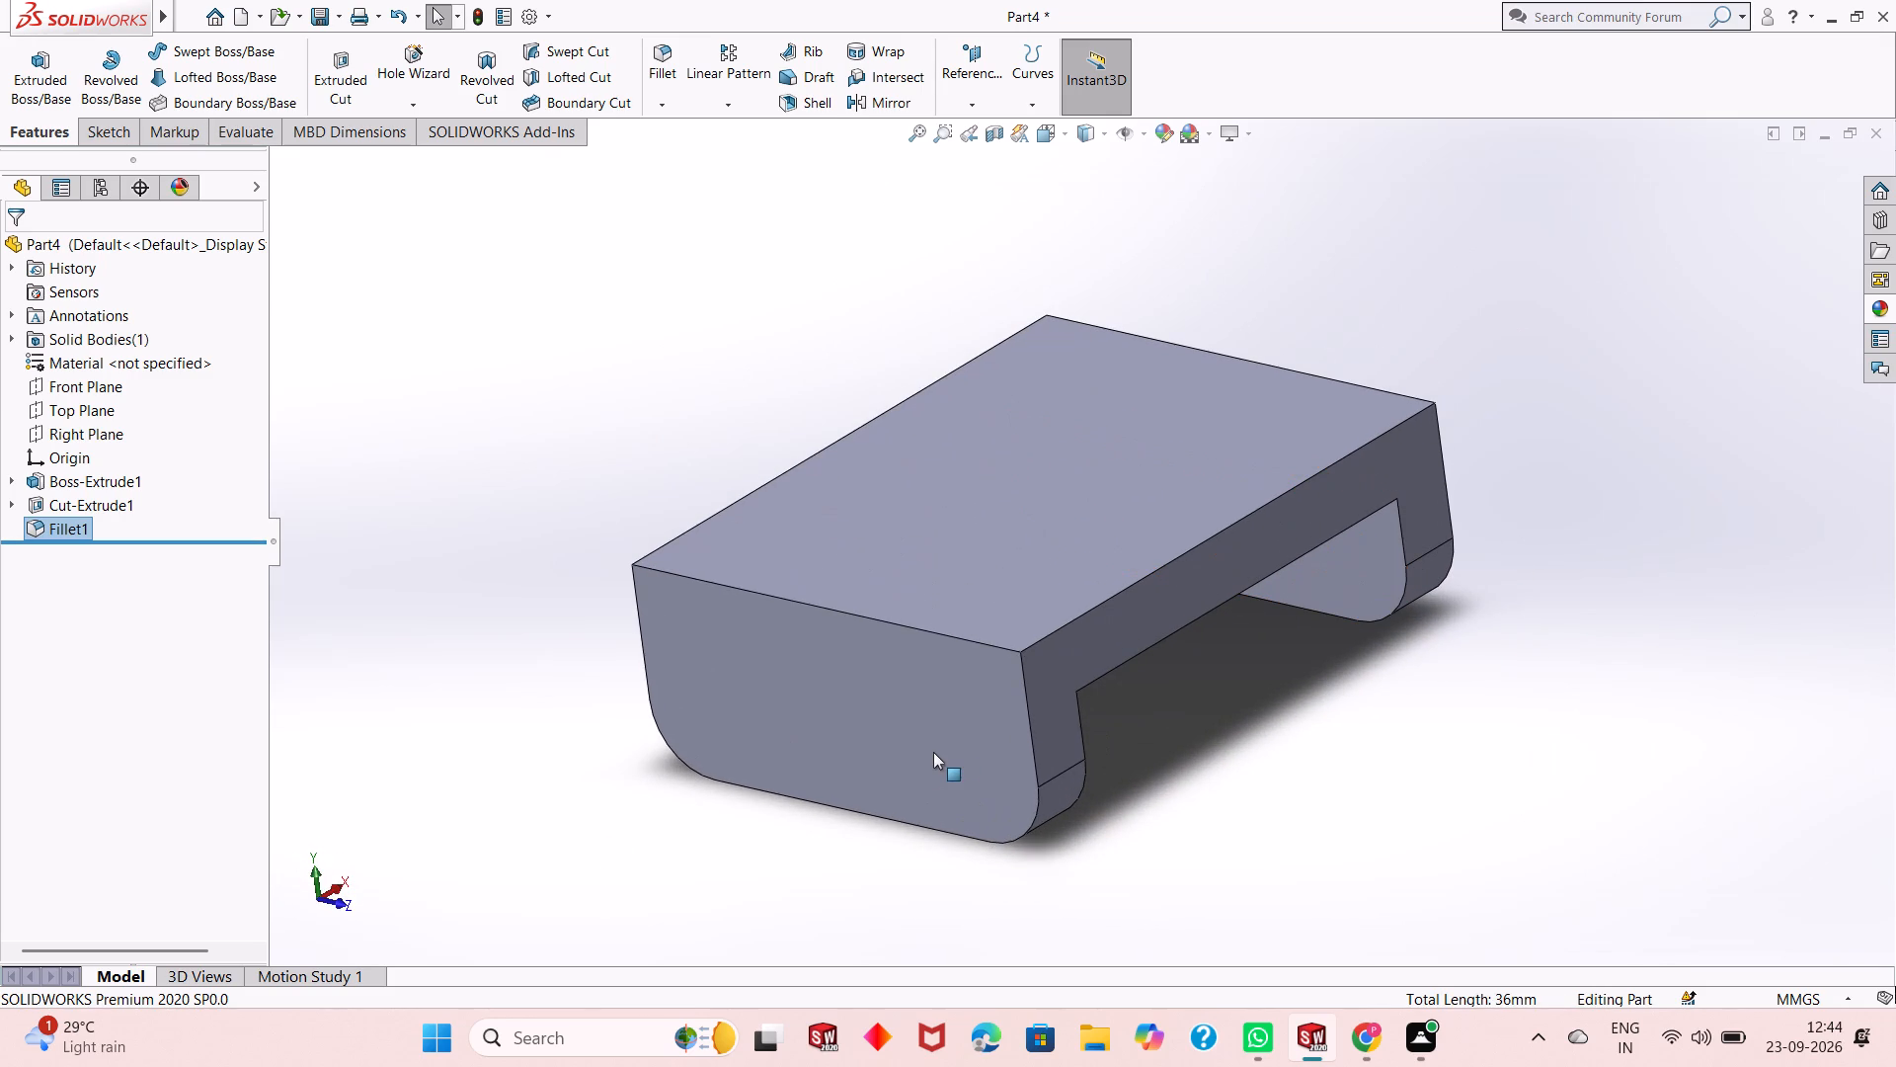
left_click(933, 752)
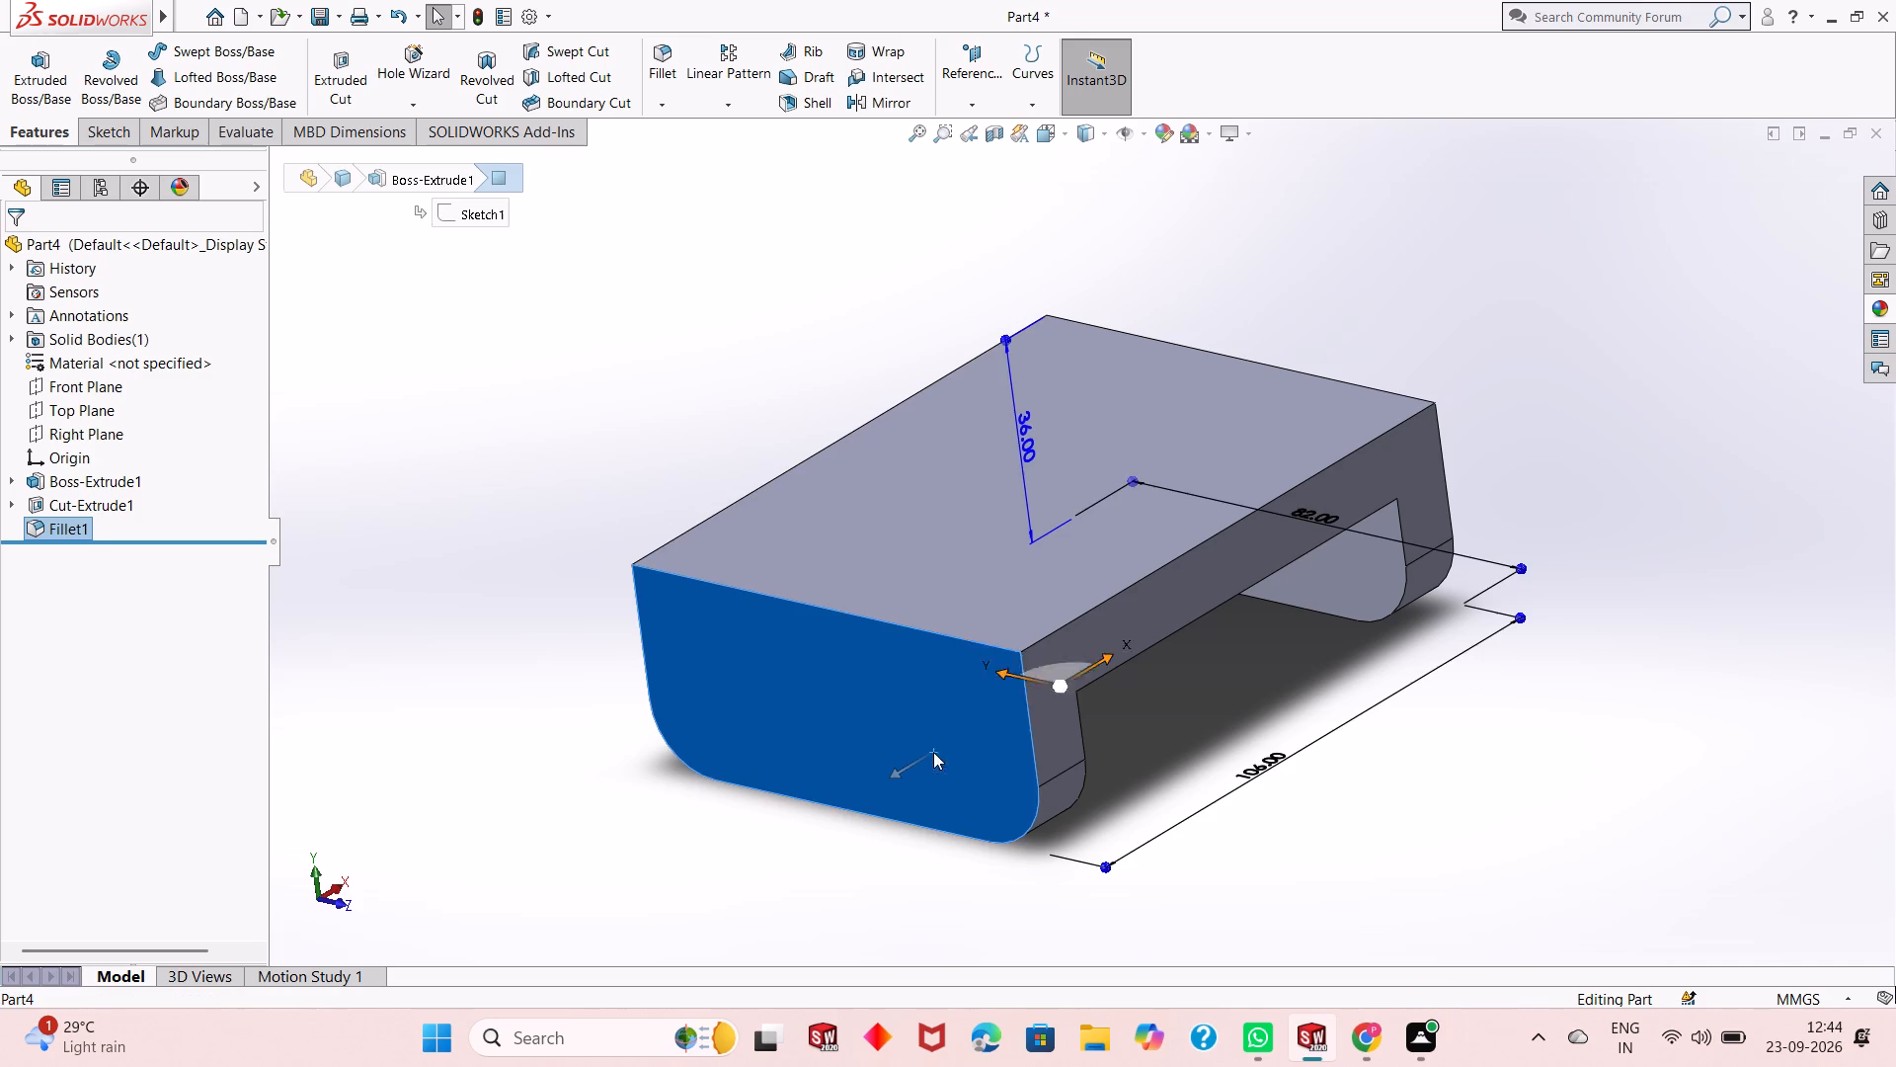
left_click(1017, 684)
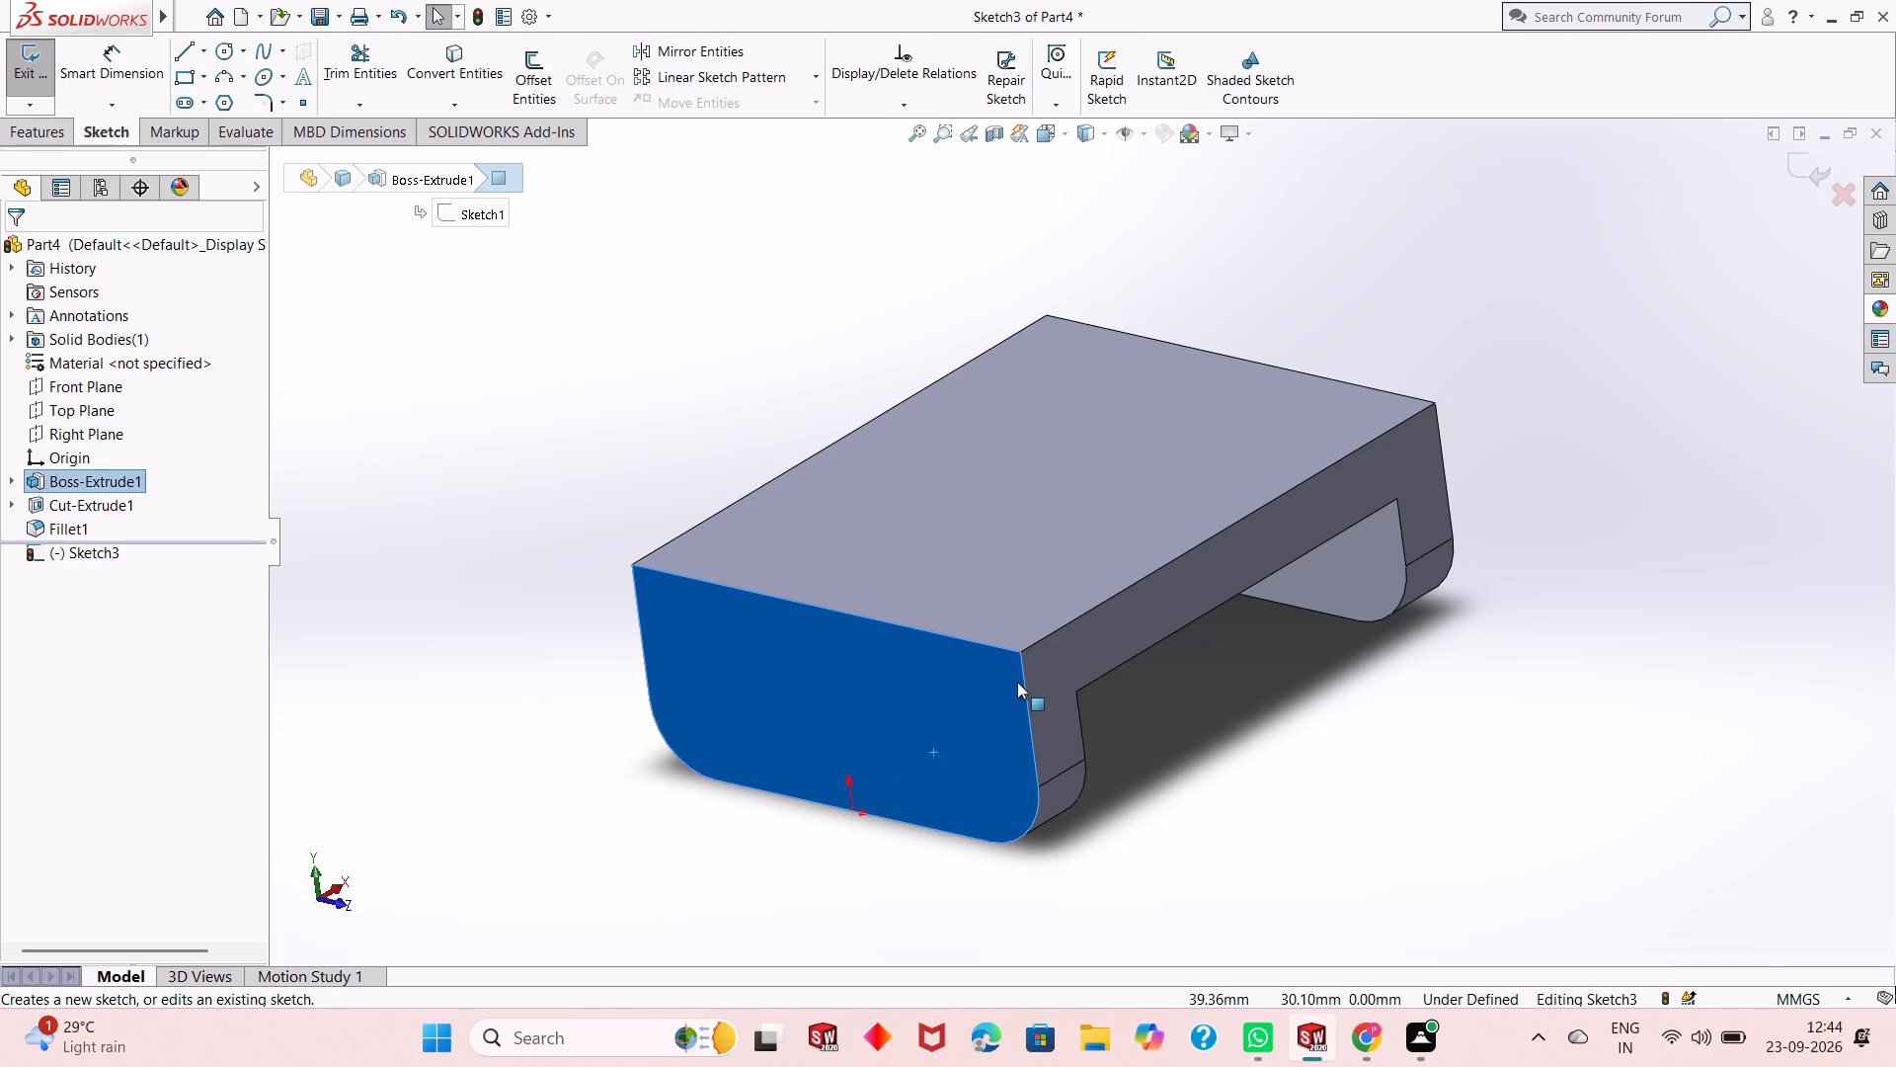
key("ctrl+8")
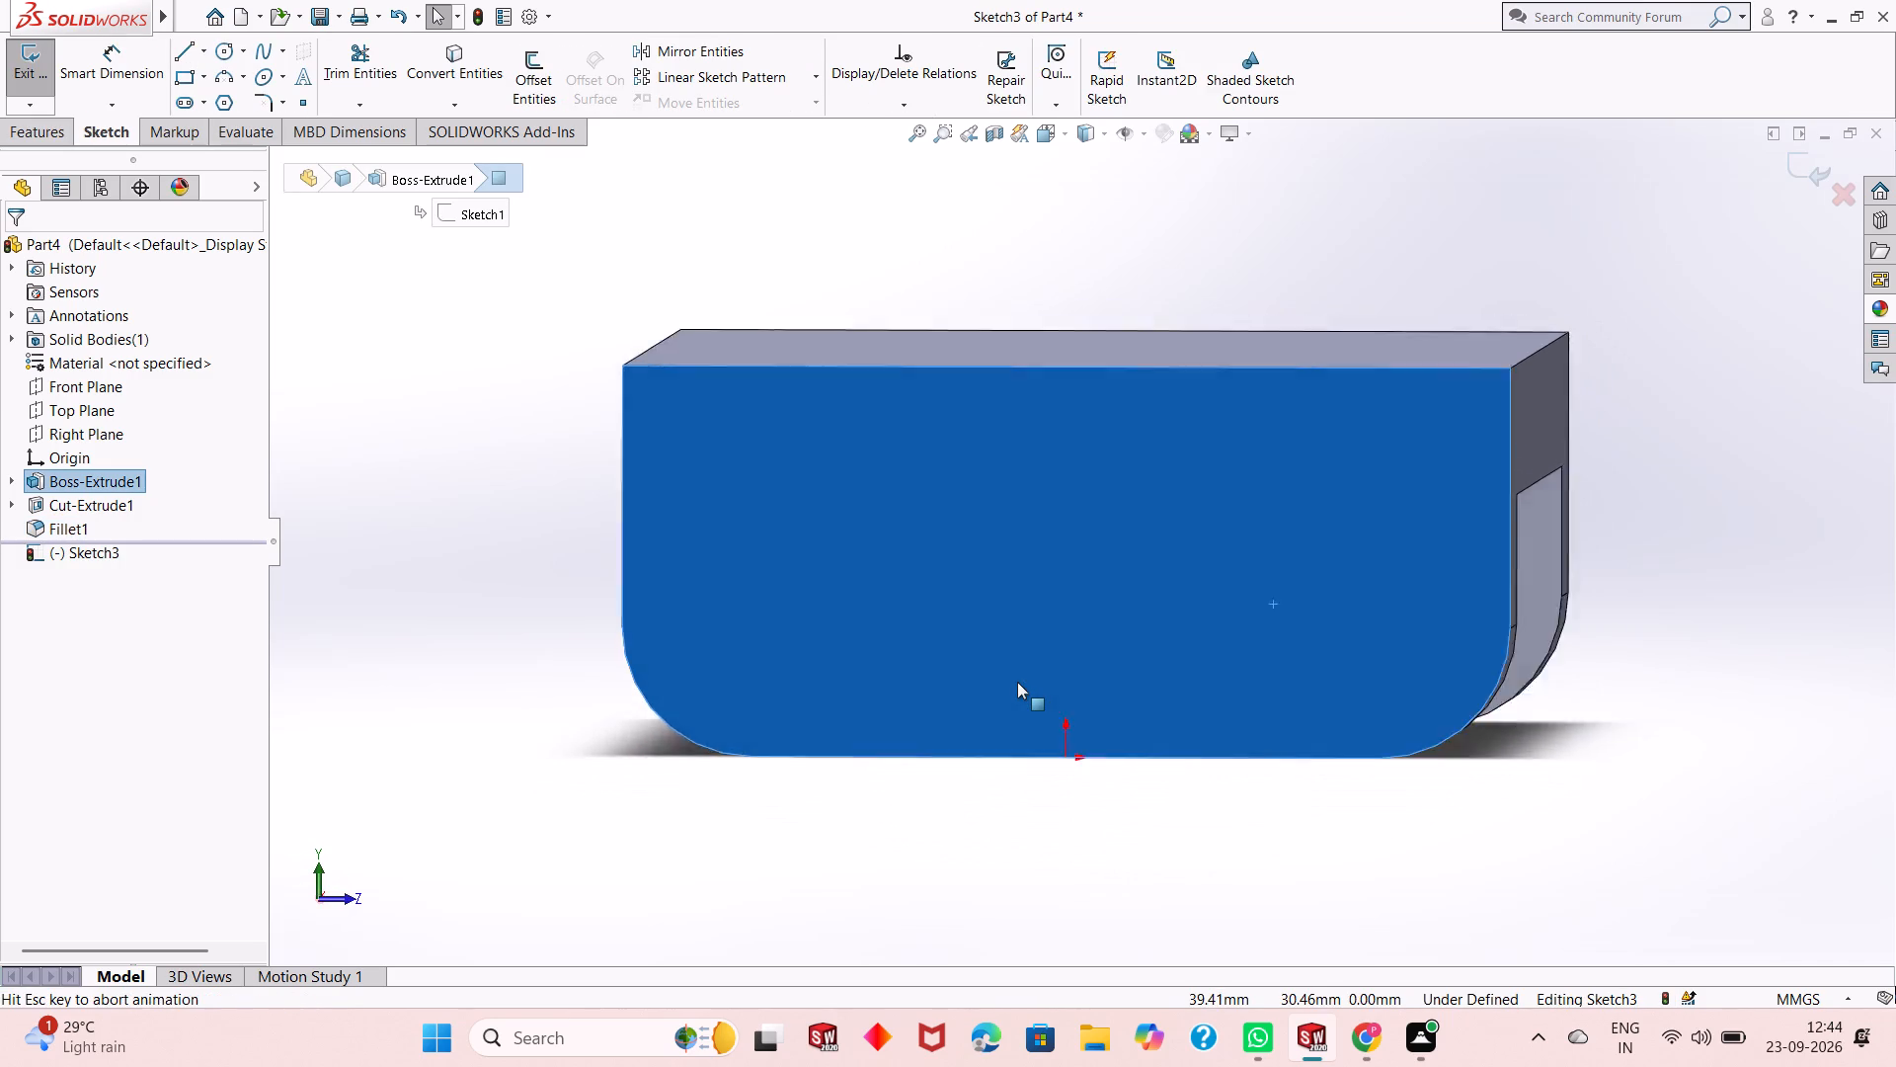
left_click(494, 616)
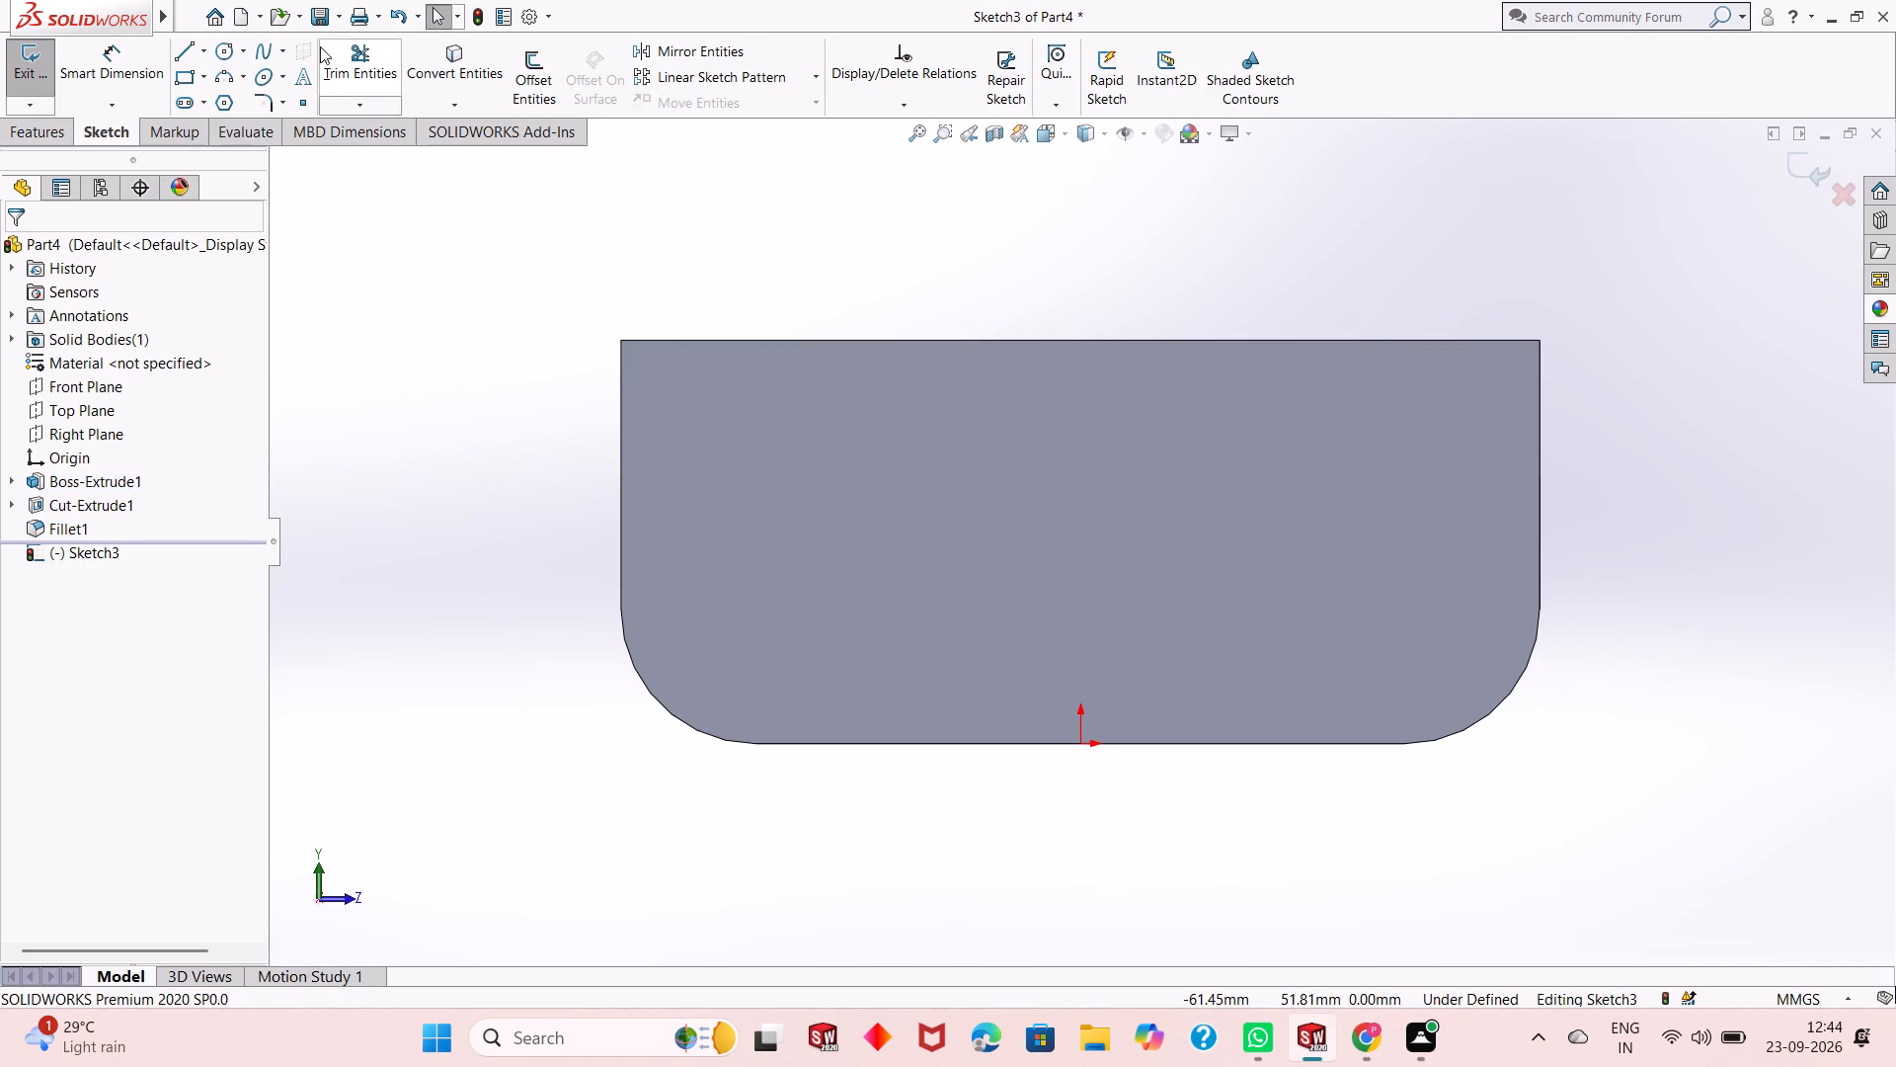
Sketch two circles, about 14 mm and 16 mm in diameter, centred on the wall face's two rounded bottom corners.
left_click(213, 50)
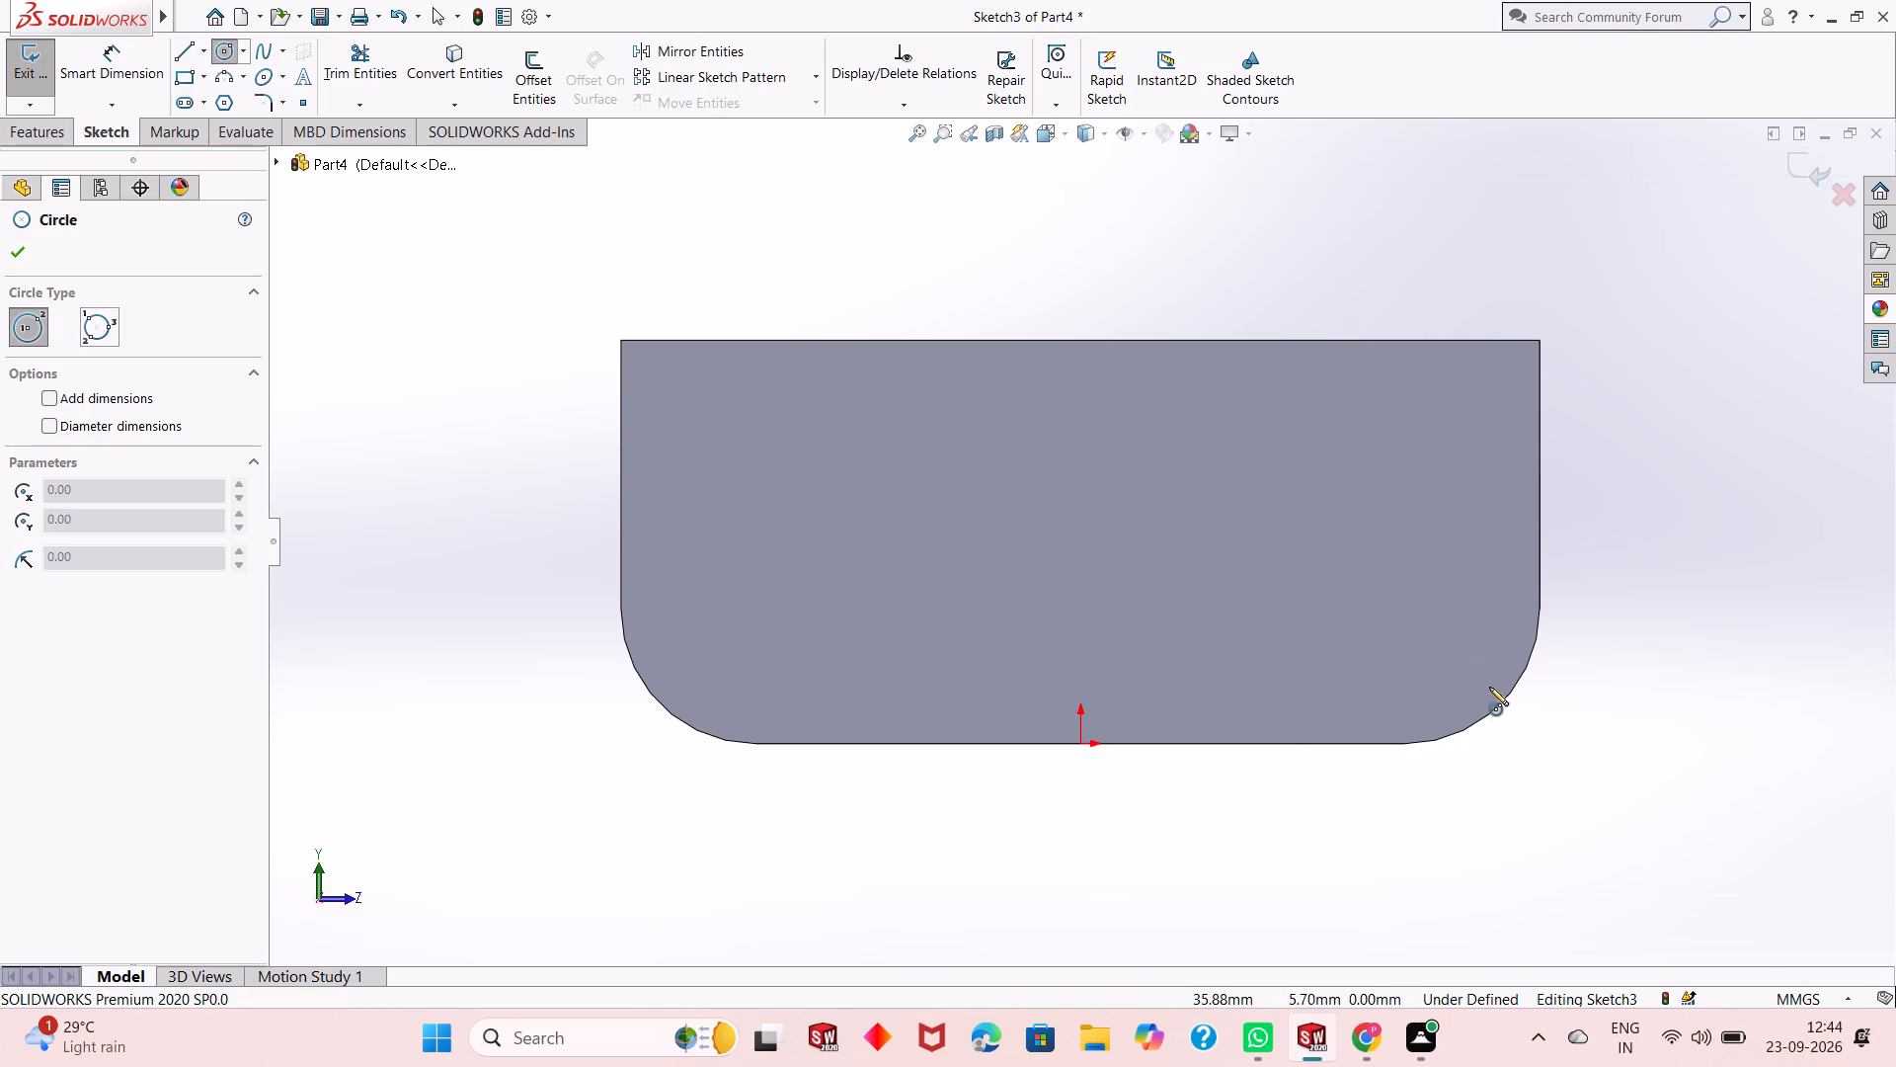
left_click(1405, 607)
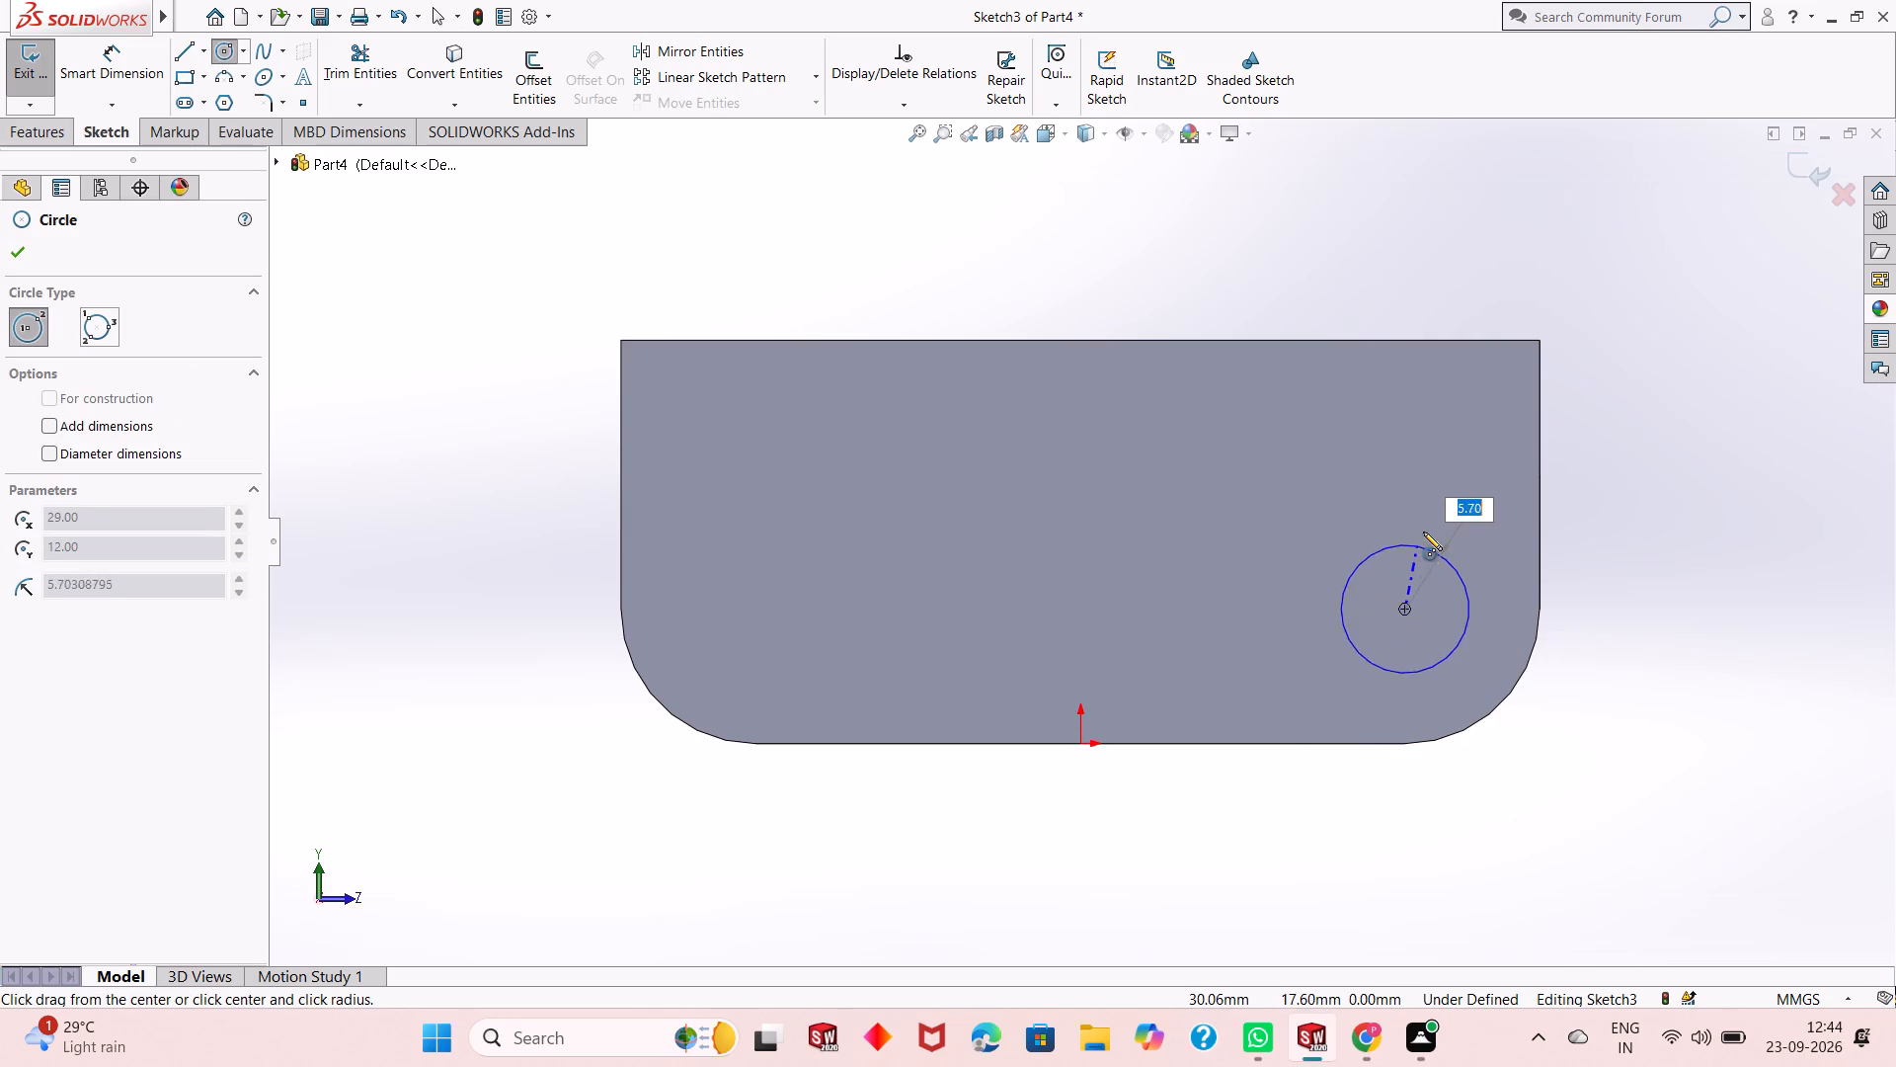
left_click(1423, 532)
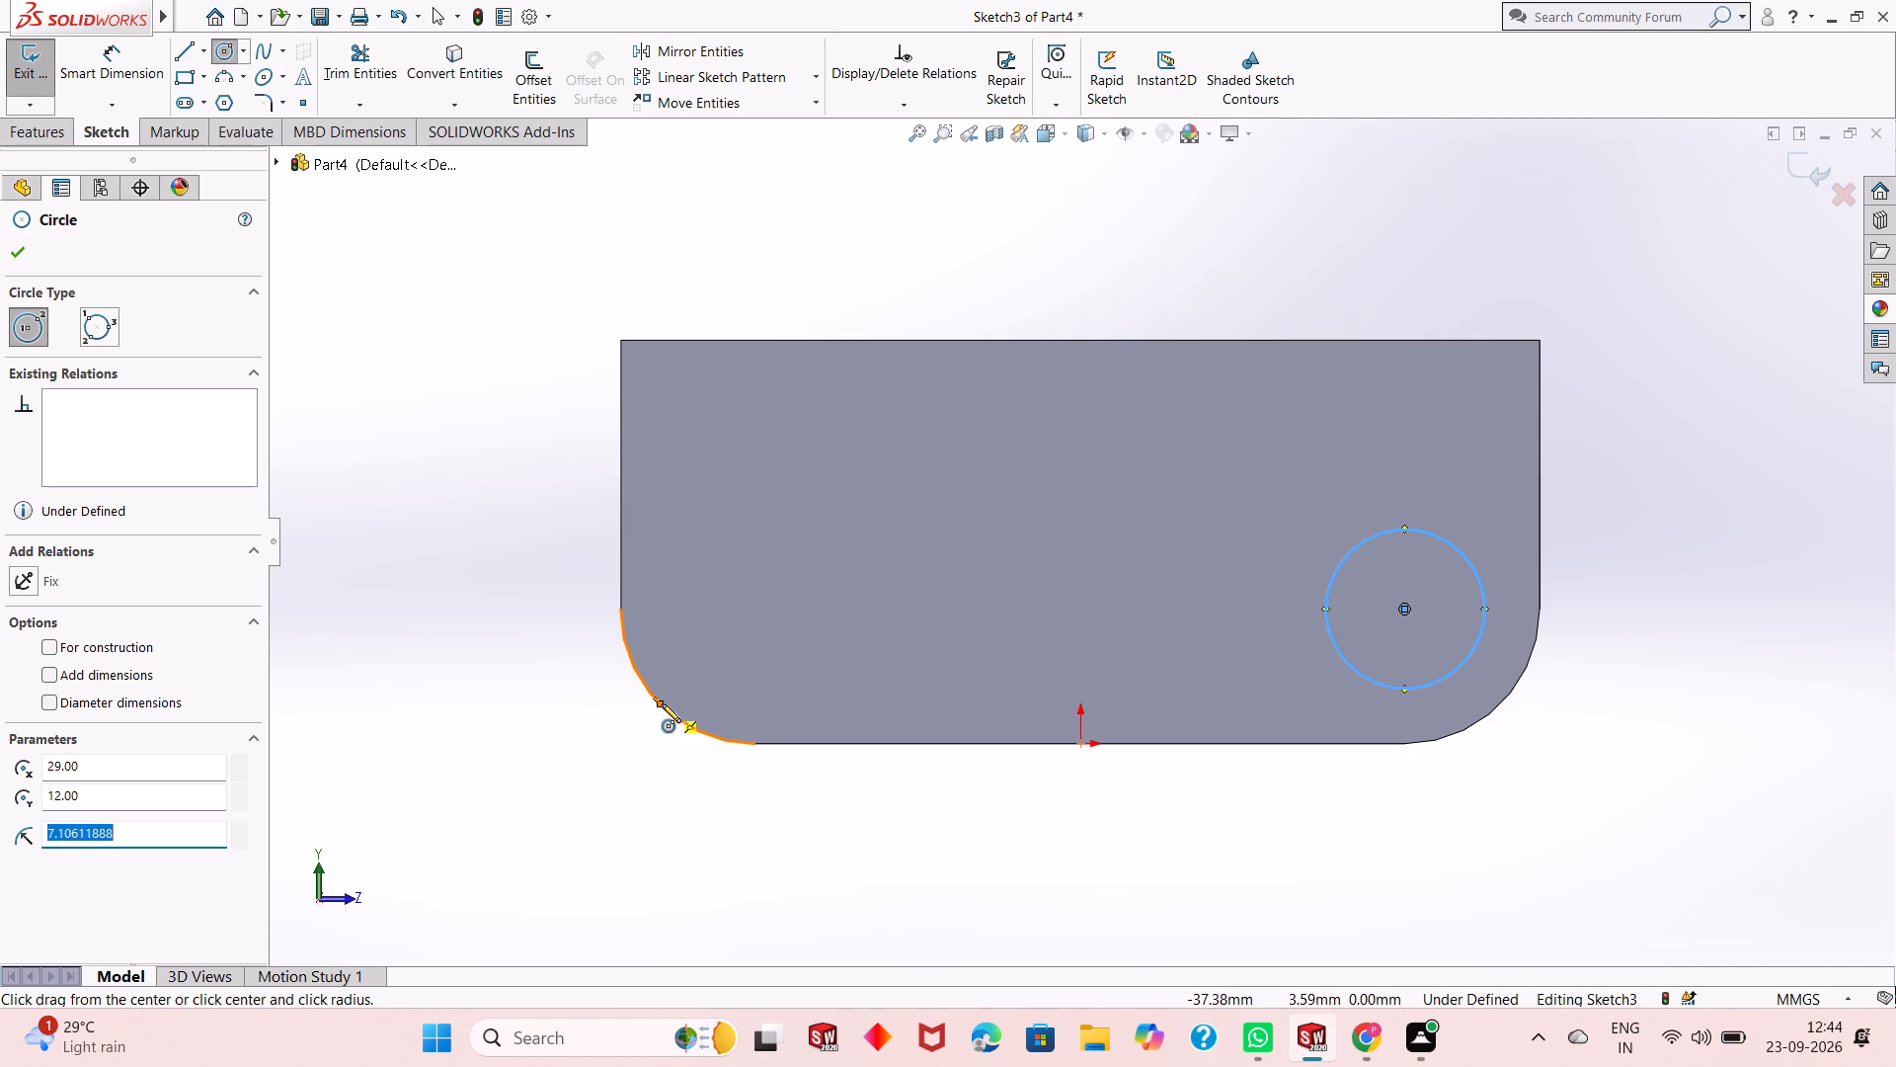
left_click(755, 612)
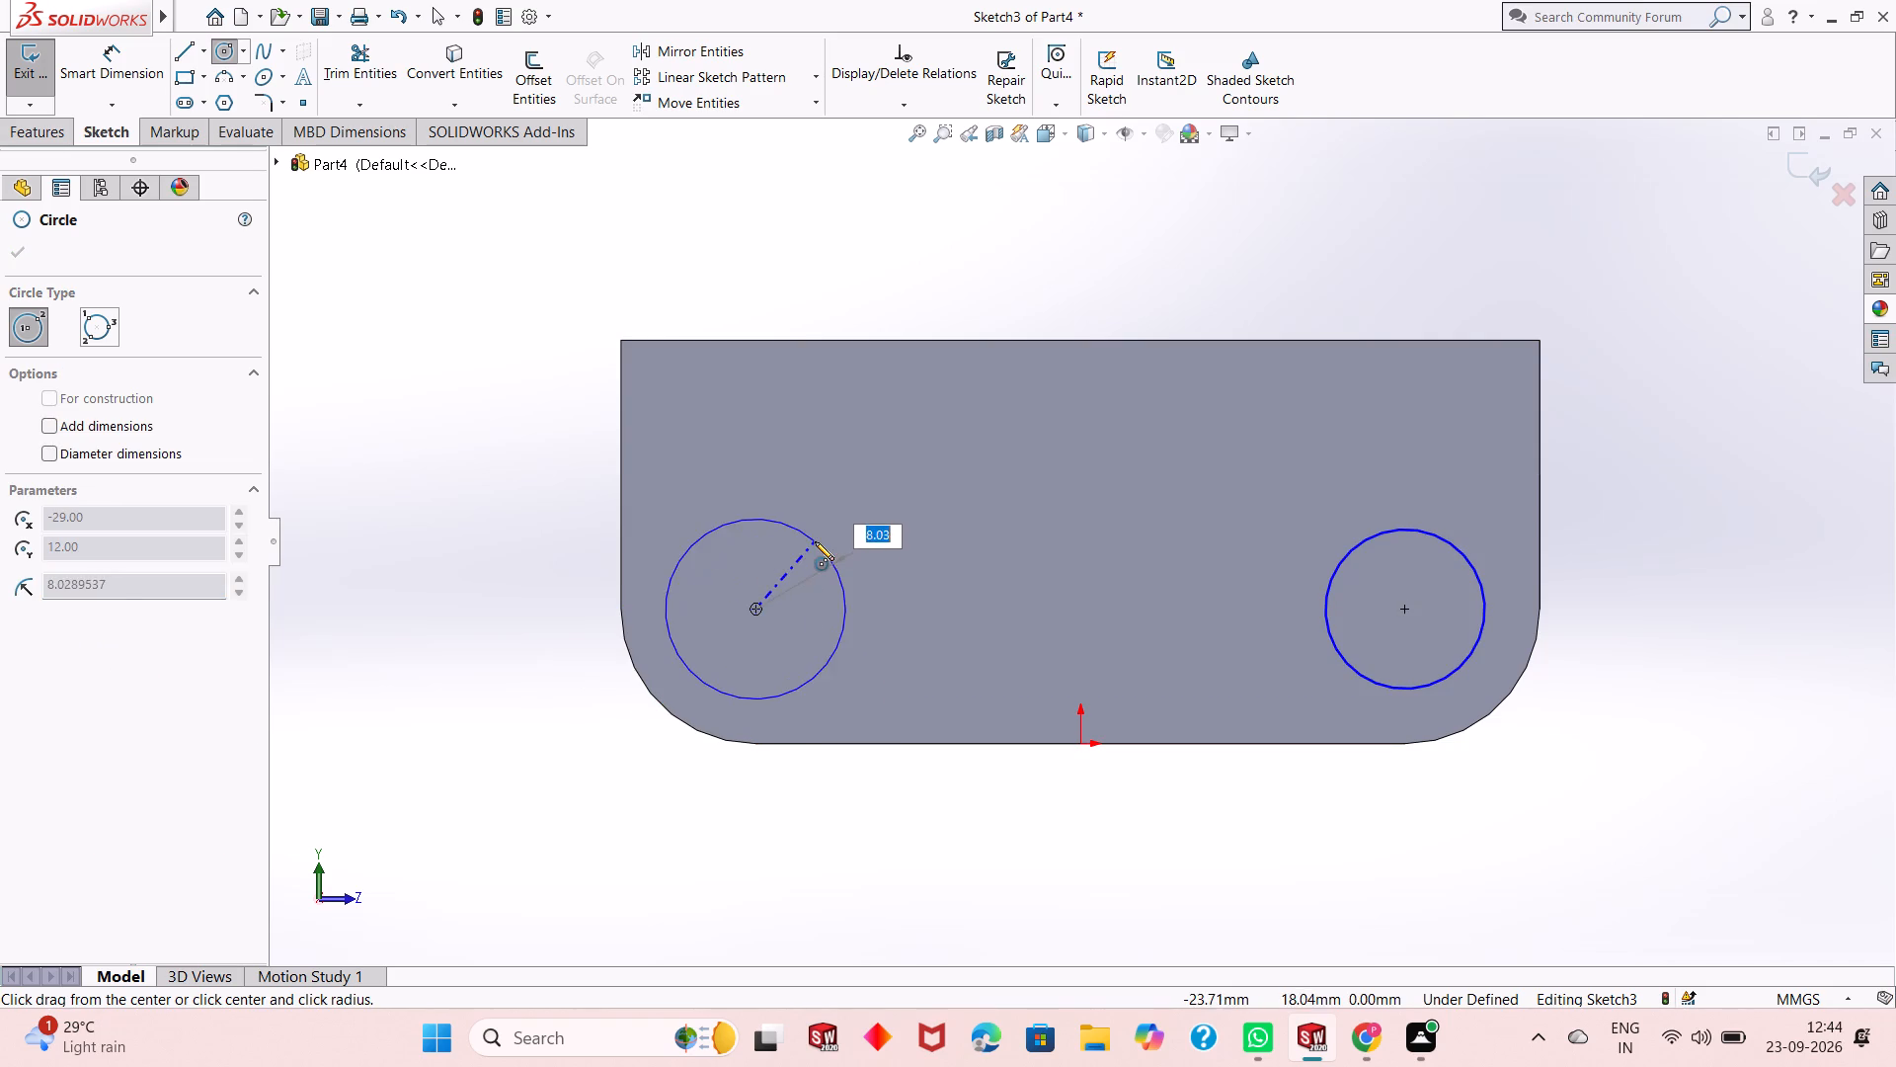
left_click(815, 541)
left_click(23, 249)
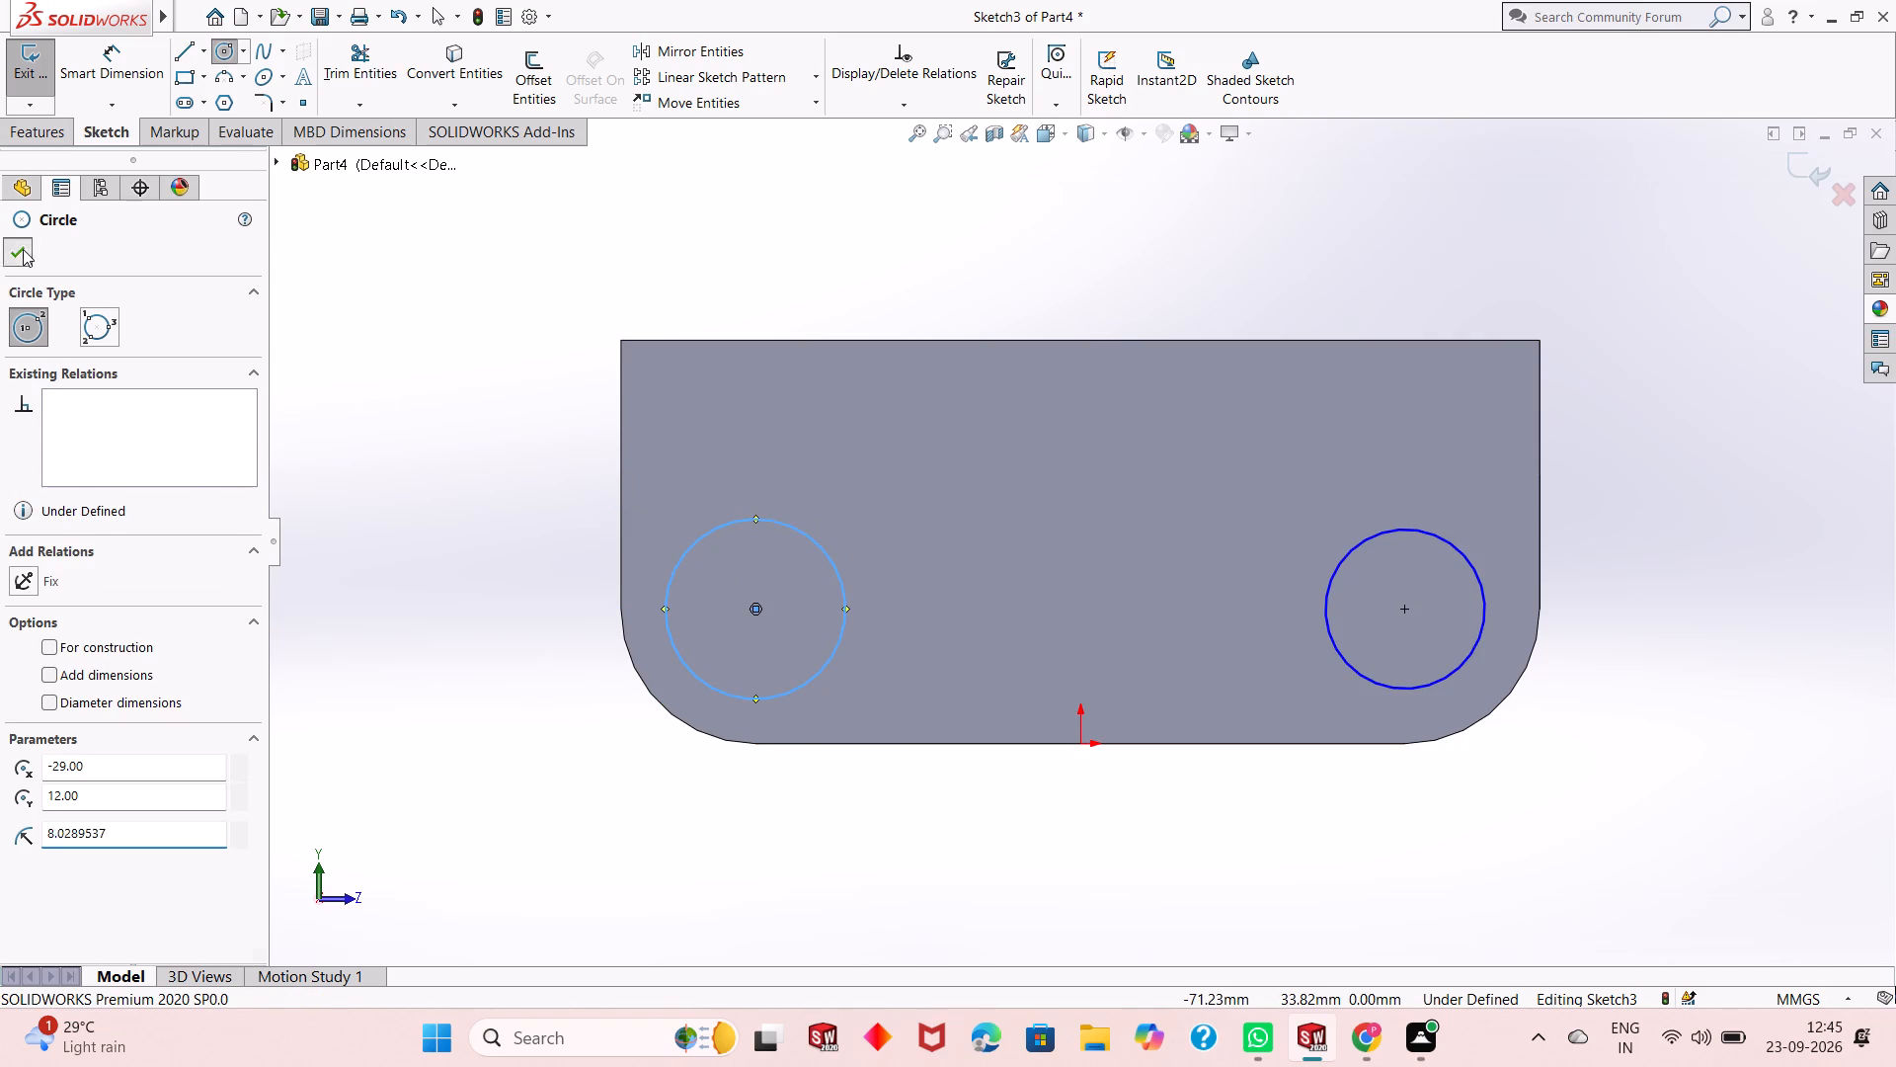
Dimension both circles to a diameter of 12 mm.
left_click(94, 73)
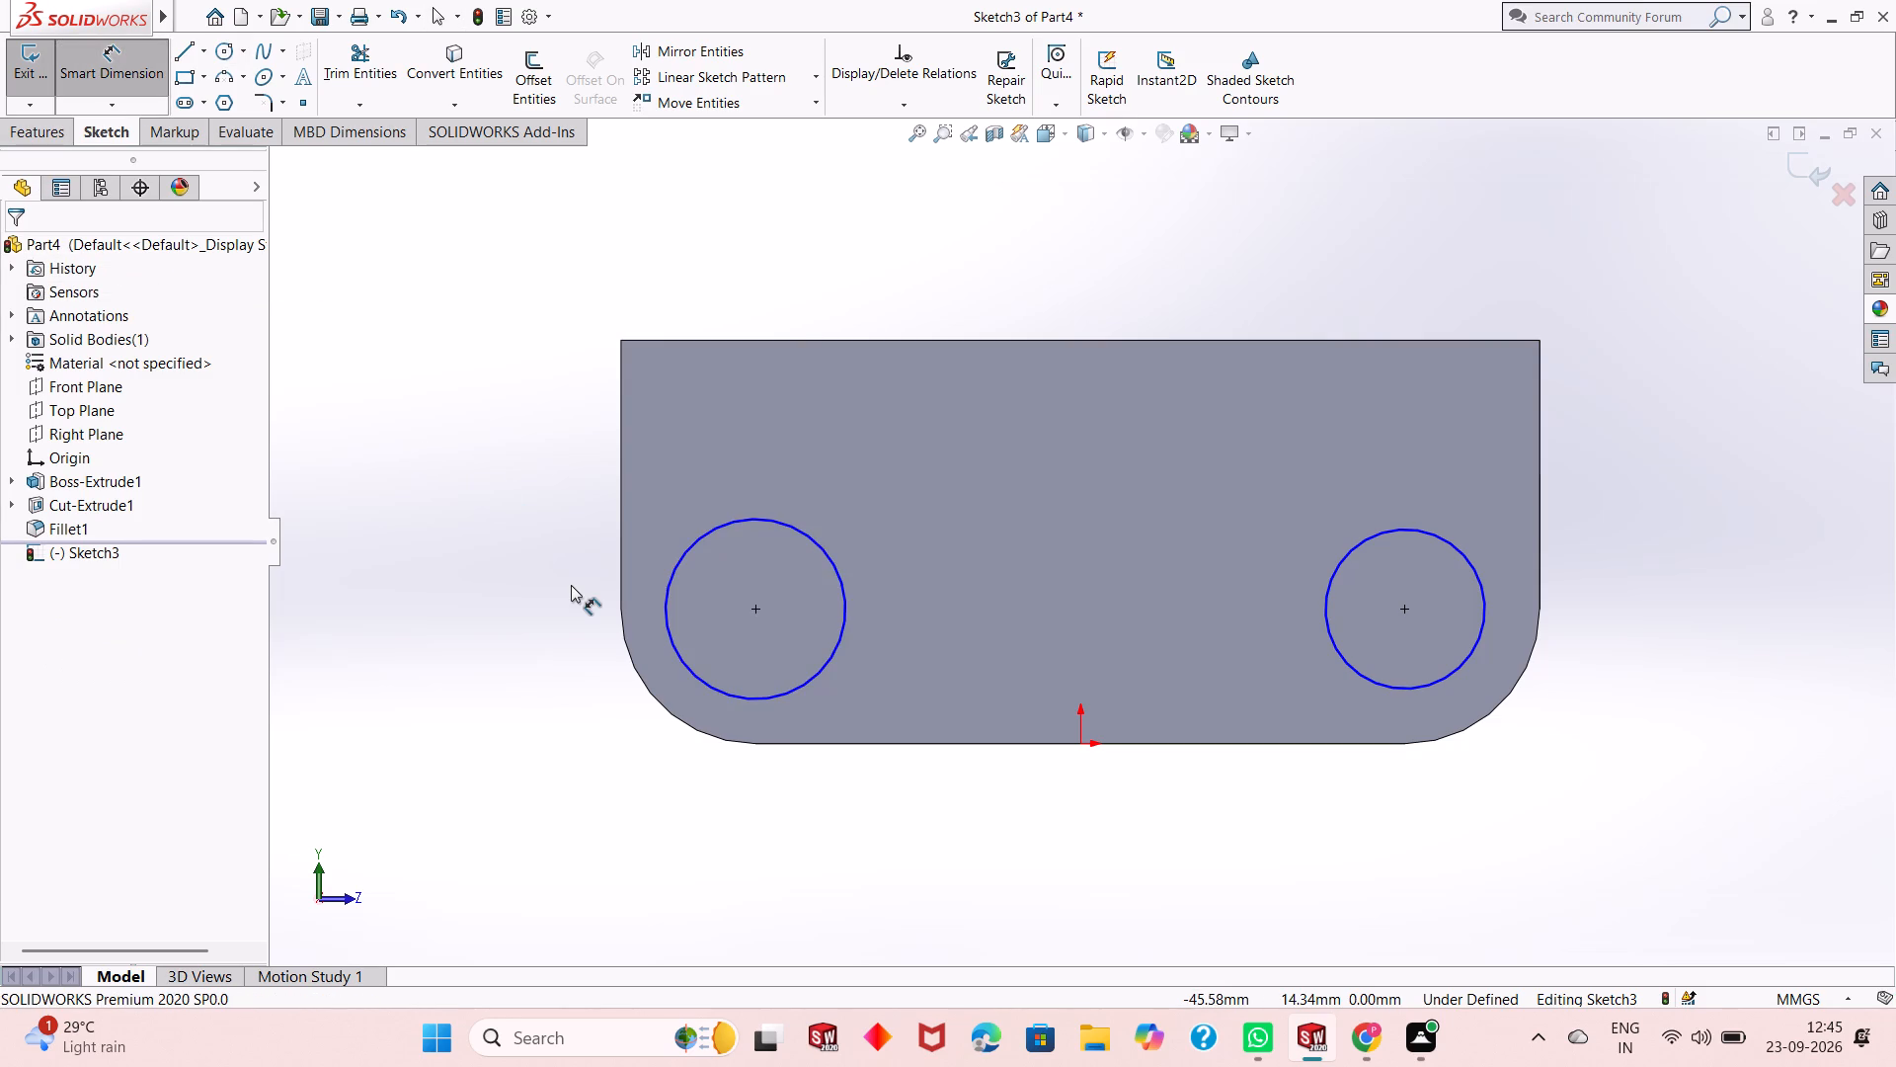
left_click(721, 692)
left_click(555, 828)
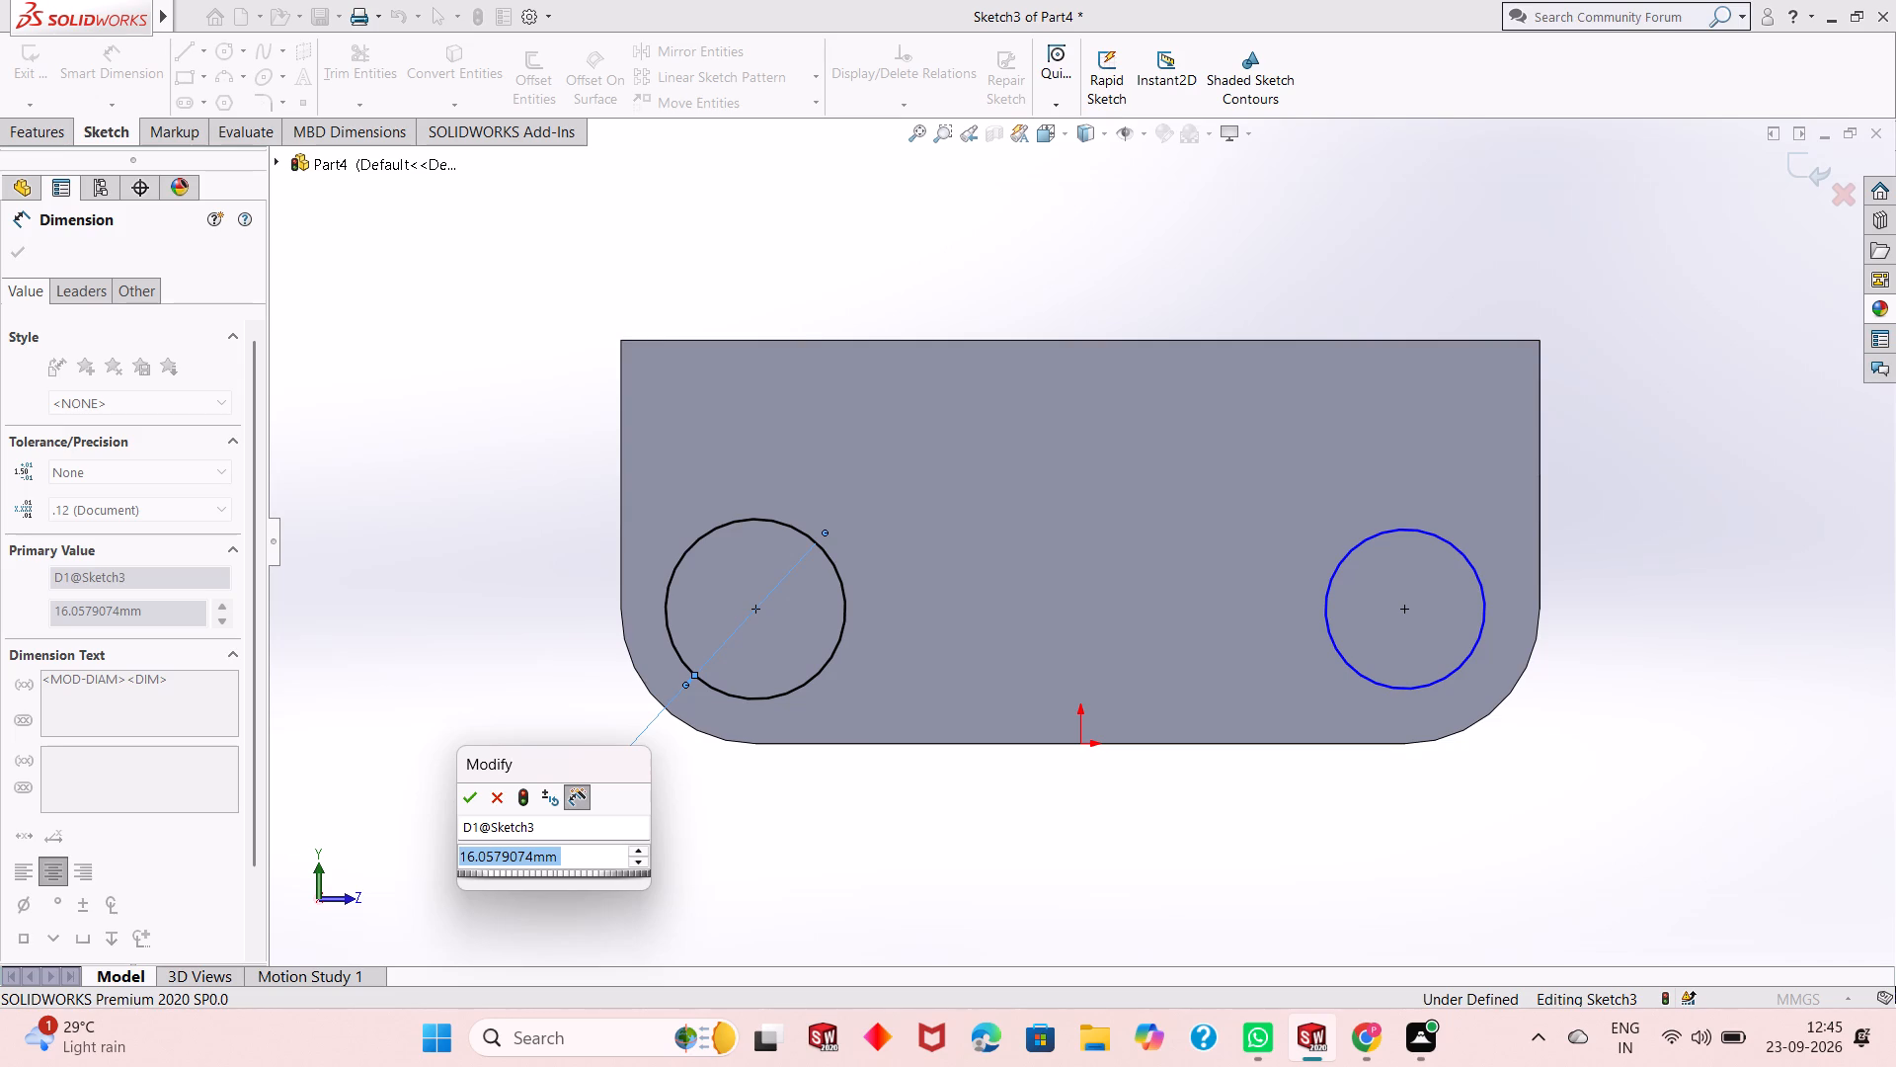
type("12")
key("Return")
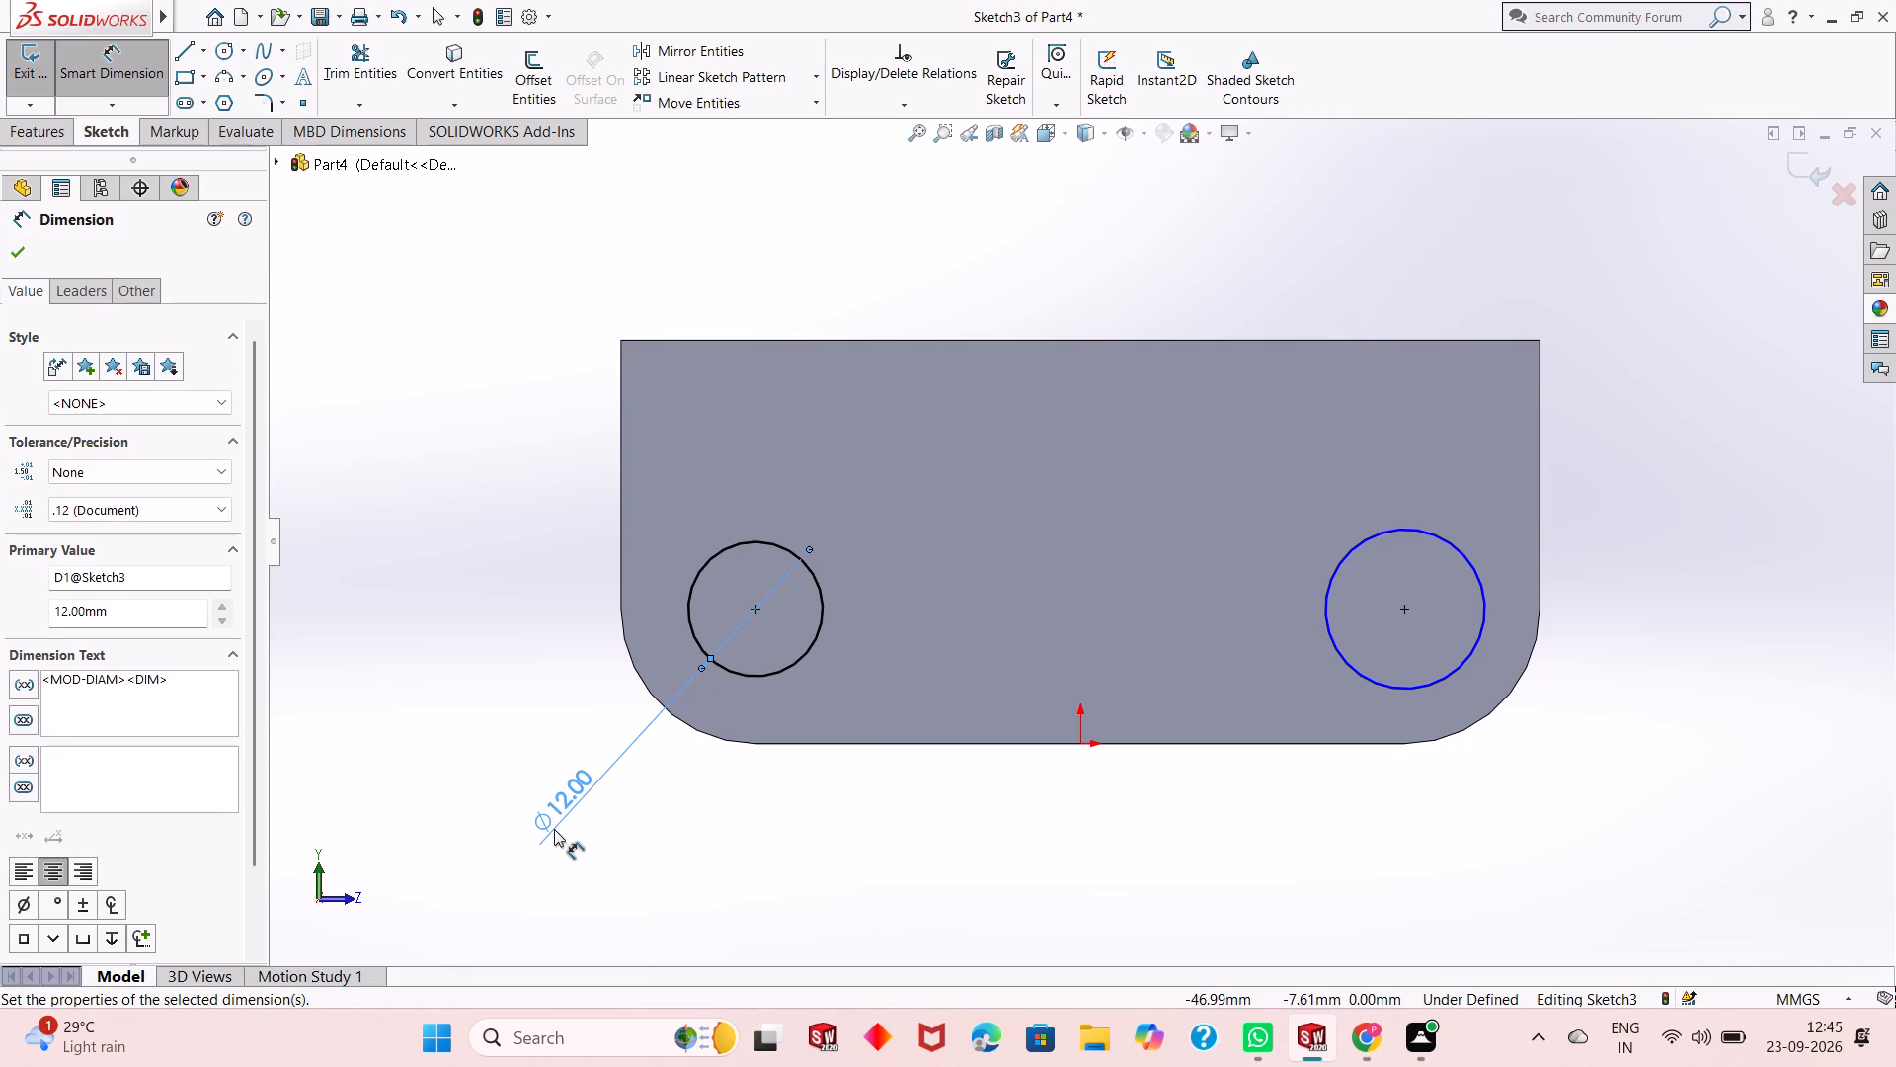
left_click(1418, 687)
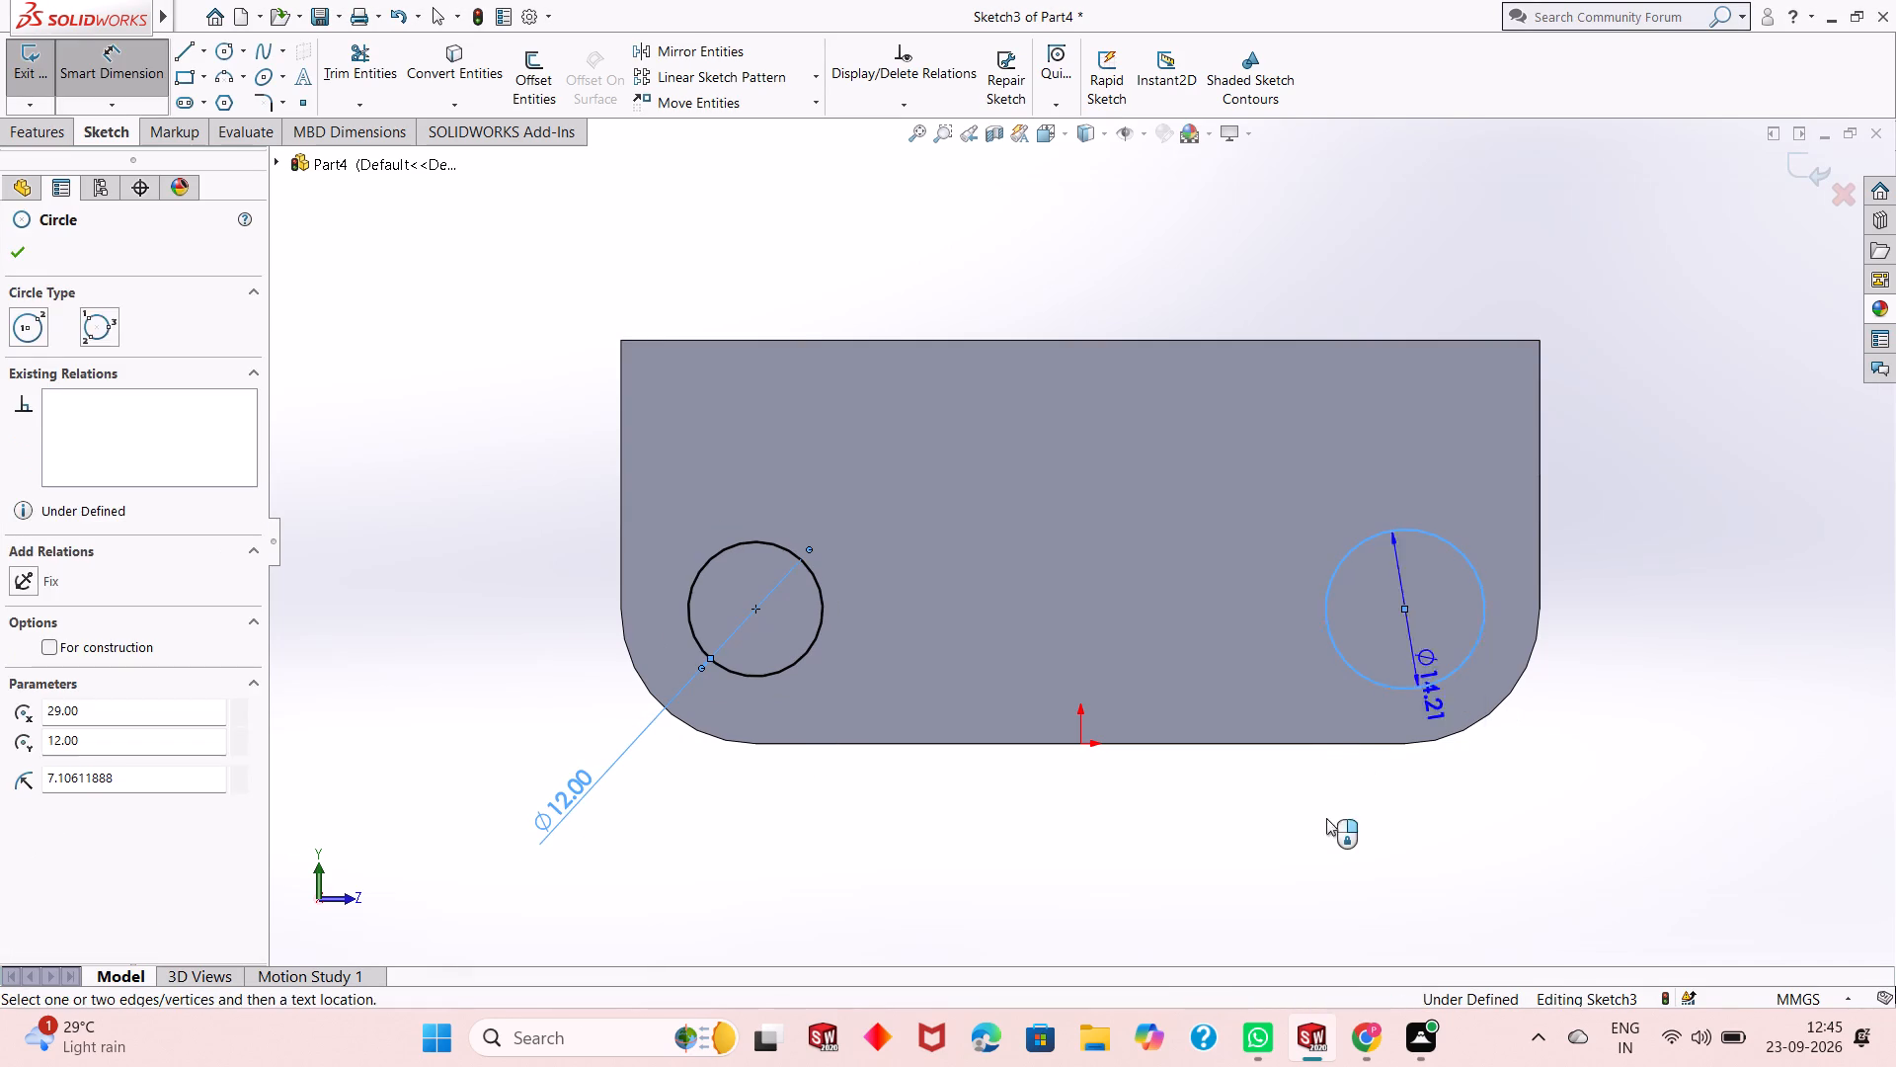
left_click(1317, 834)
type("12")
key("Return")
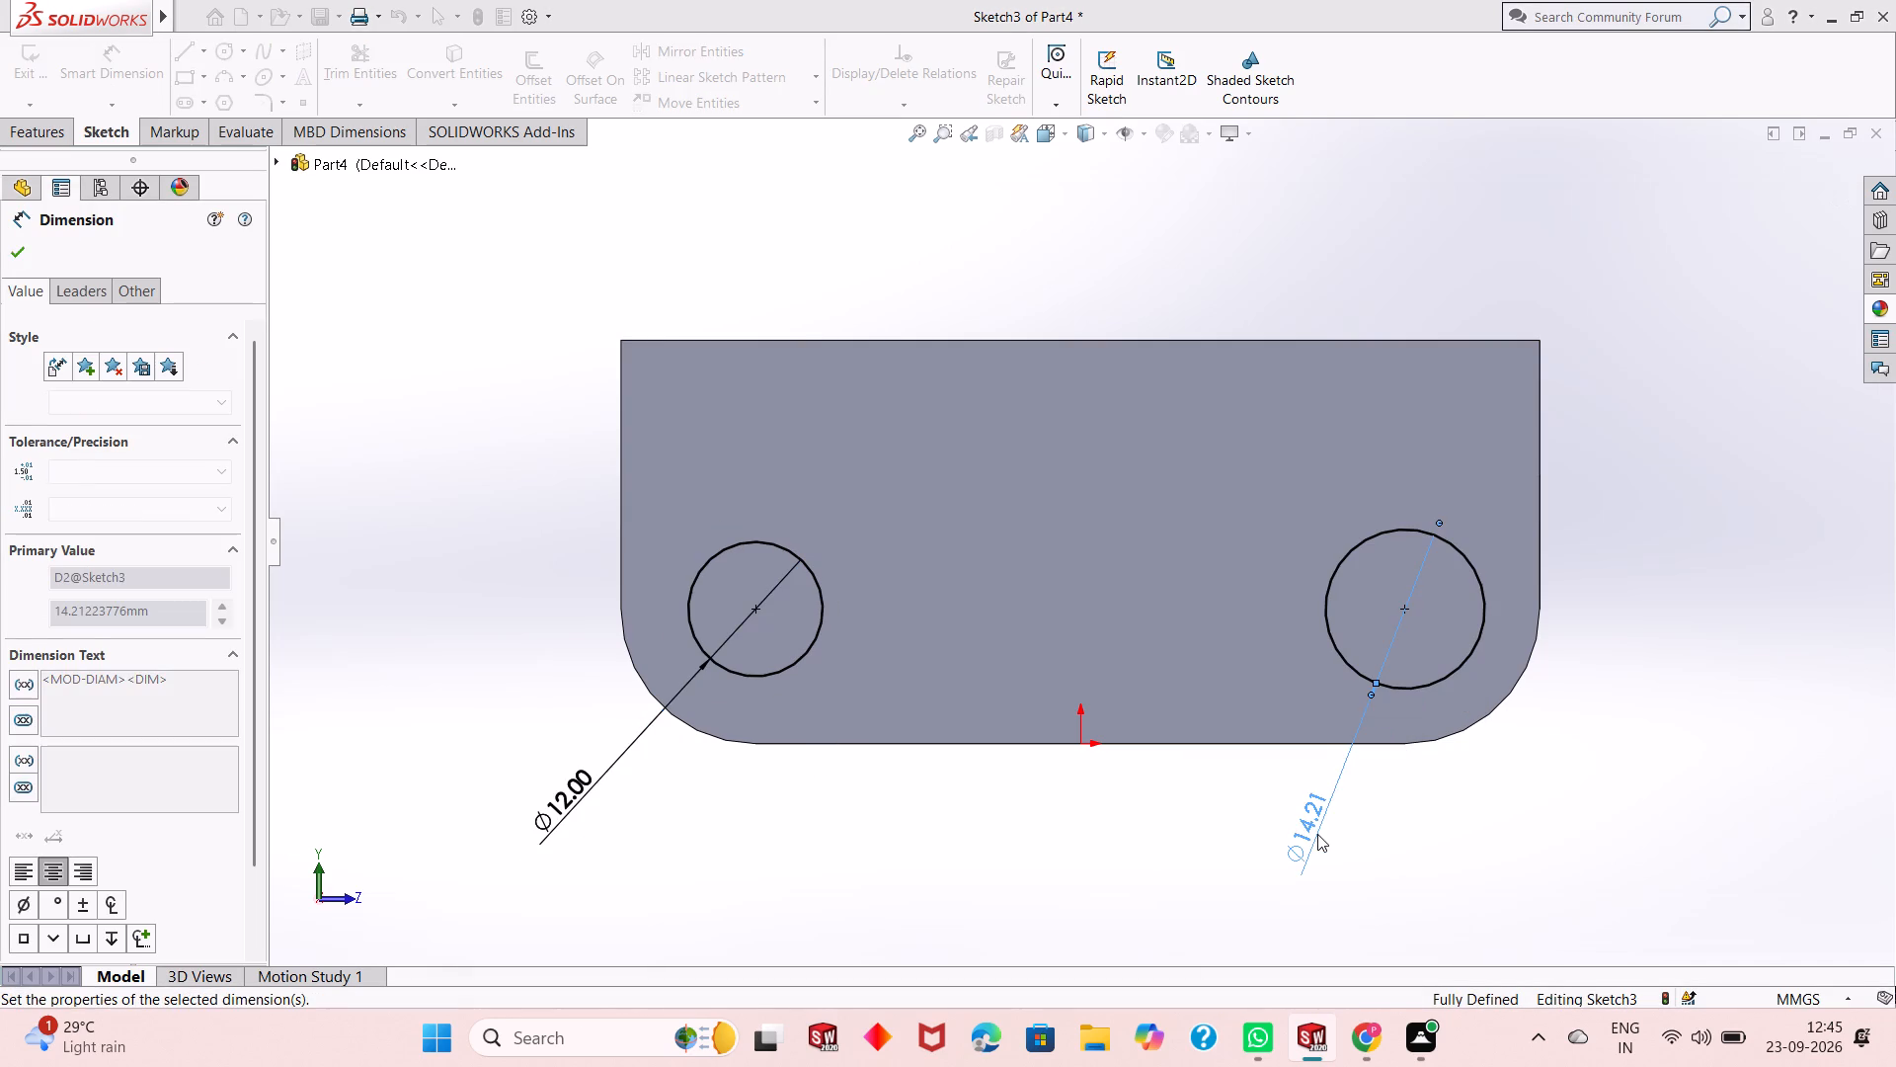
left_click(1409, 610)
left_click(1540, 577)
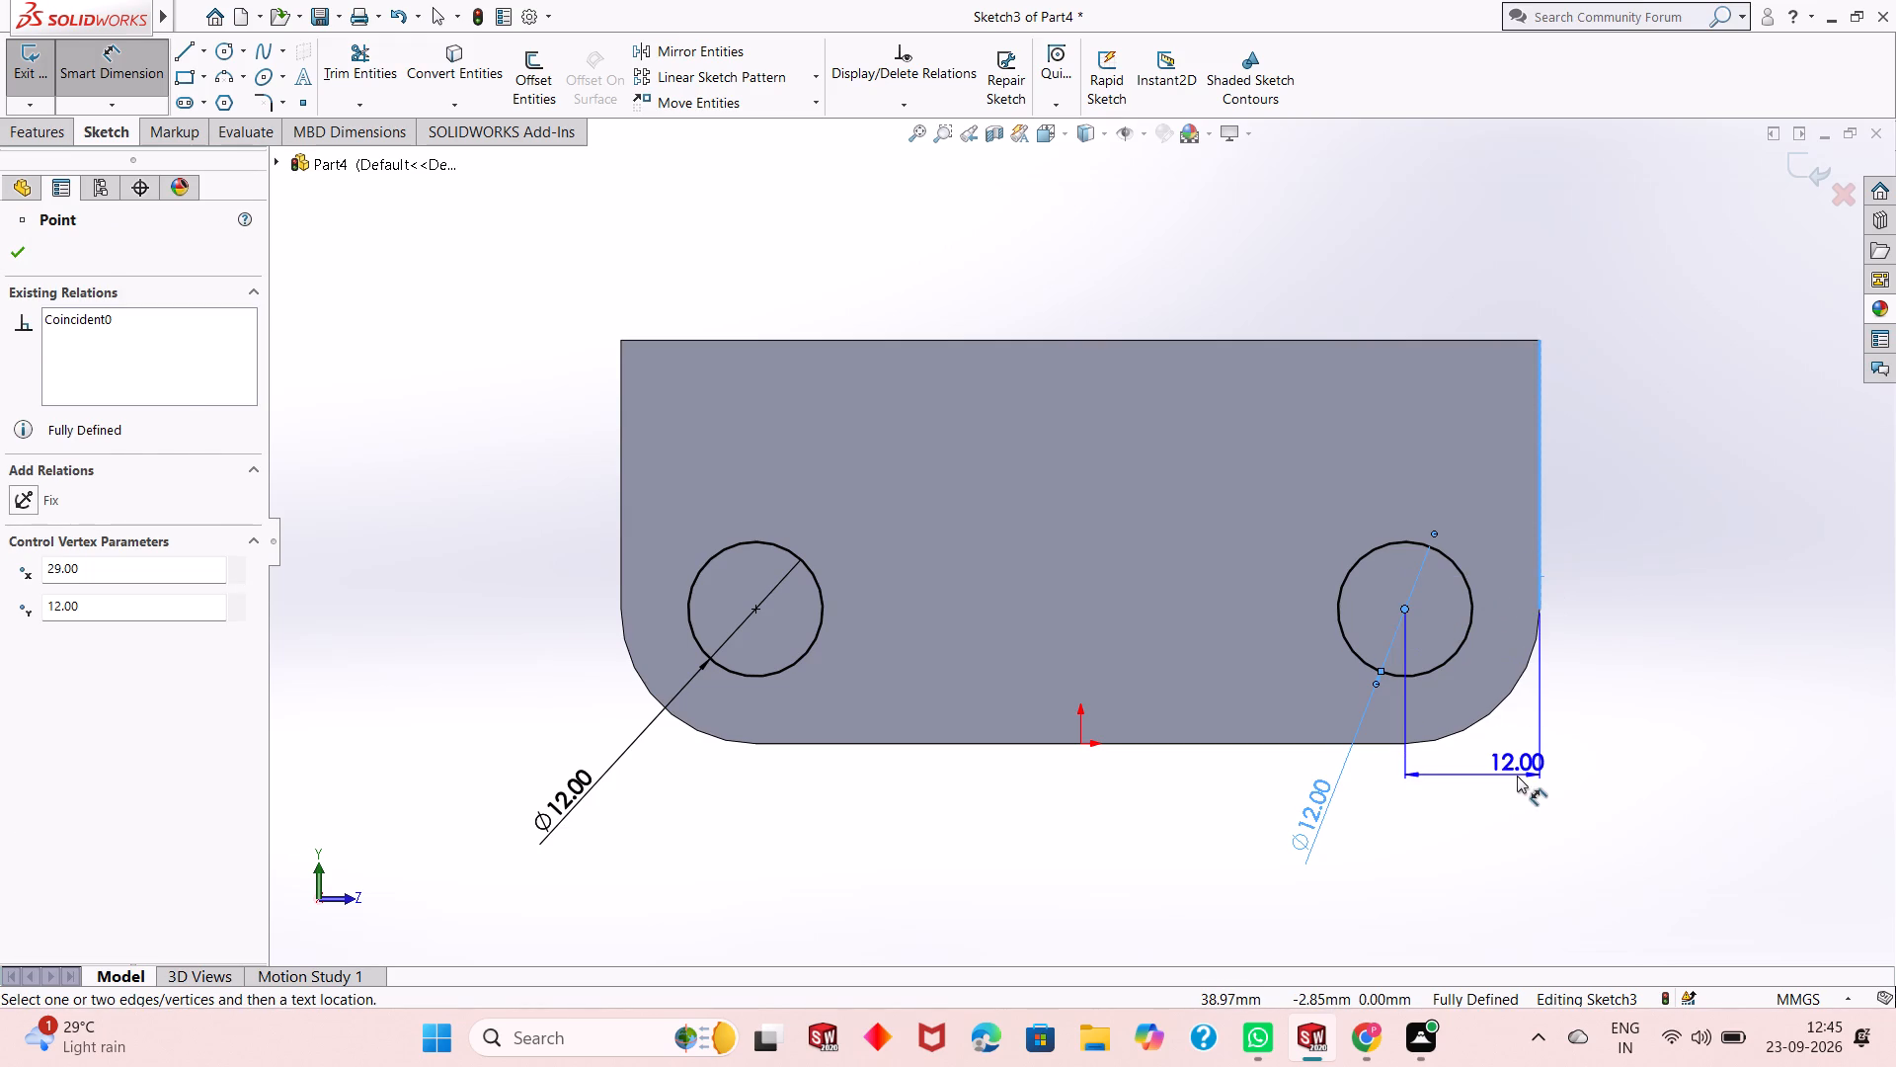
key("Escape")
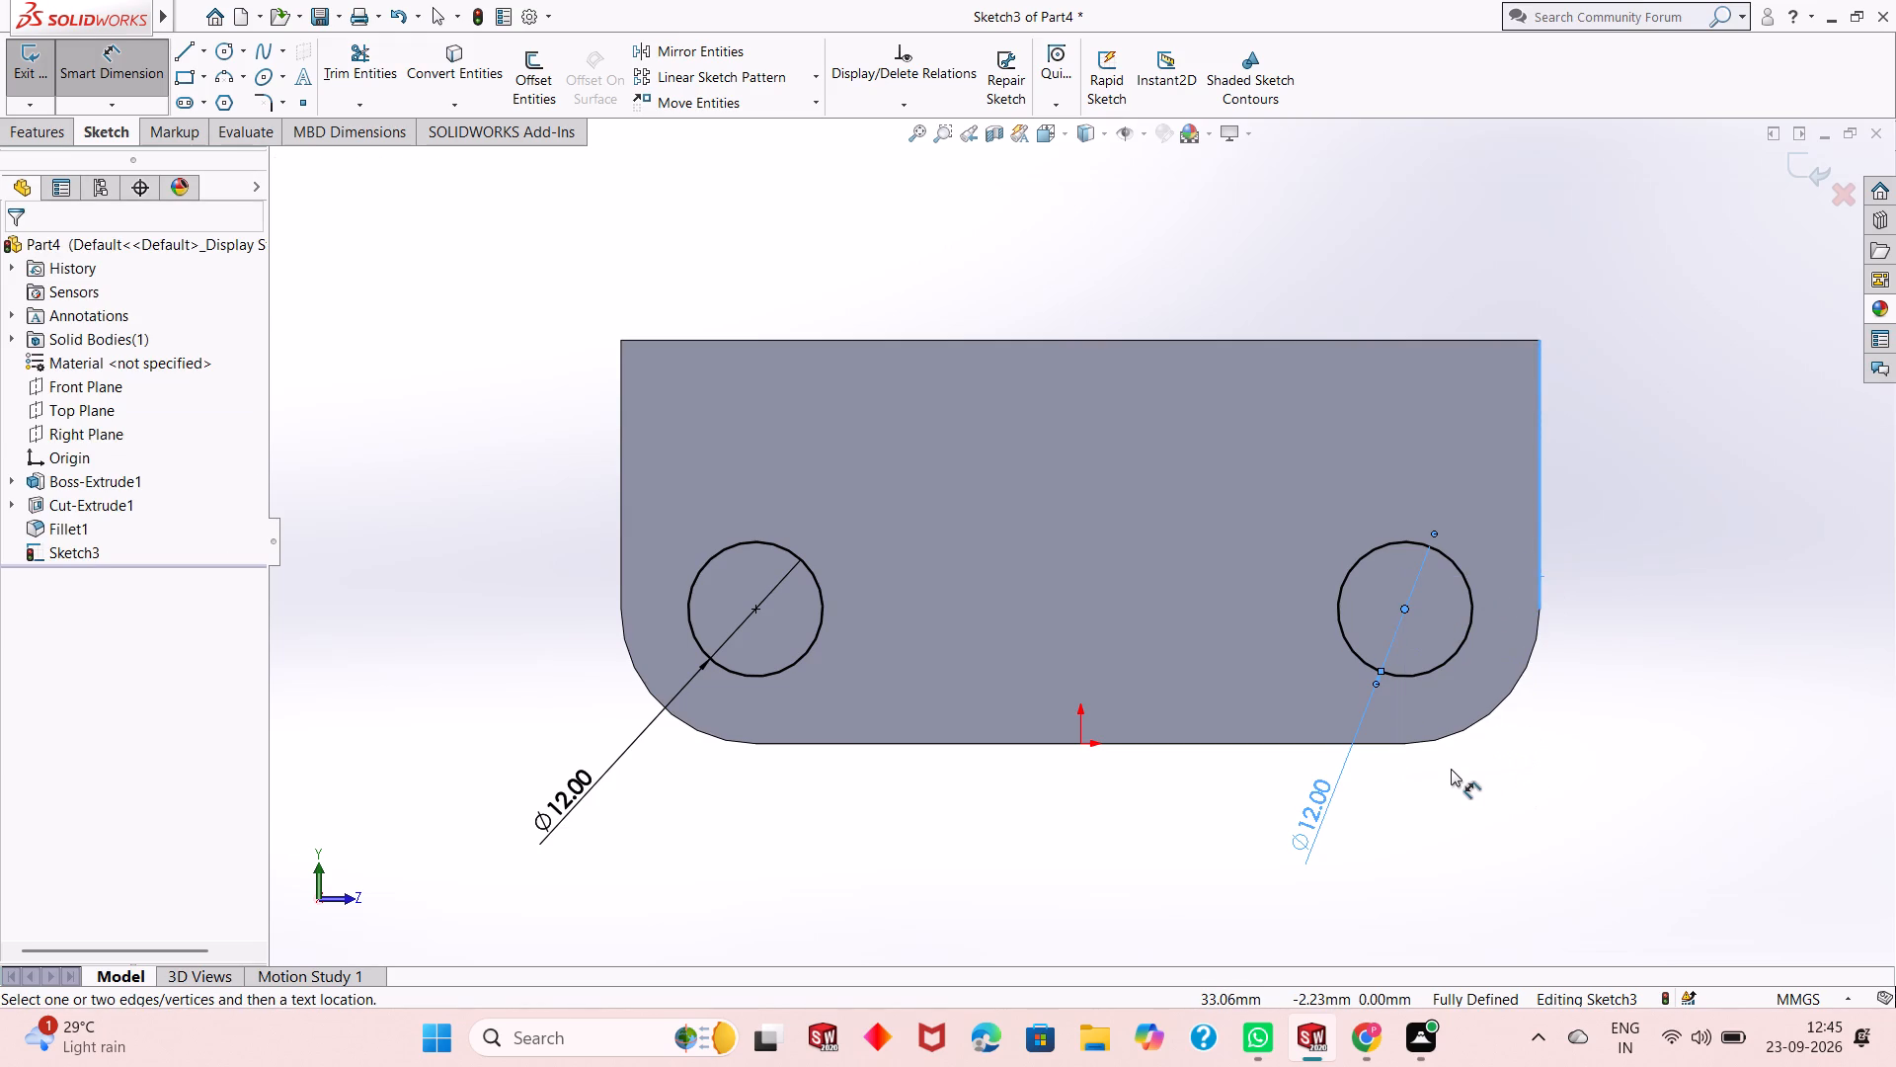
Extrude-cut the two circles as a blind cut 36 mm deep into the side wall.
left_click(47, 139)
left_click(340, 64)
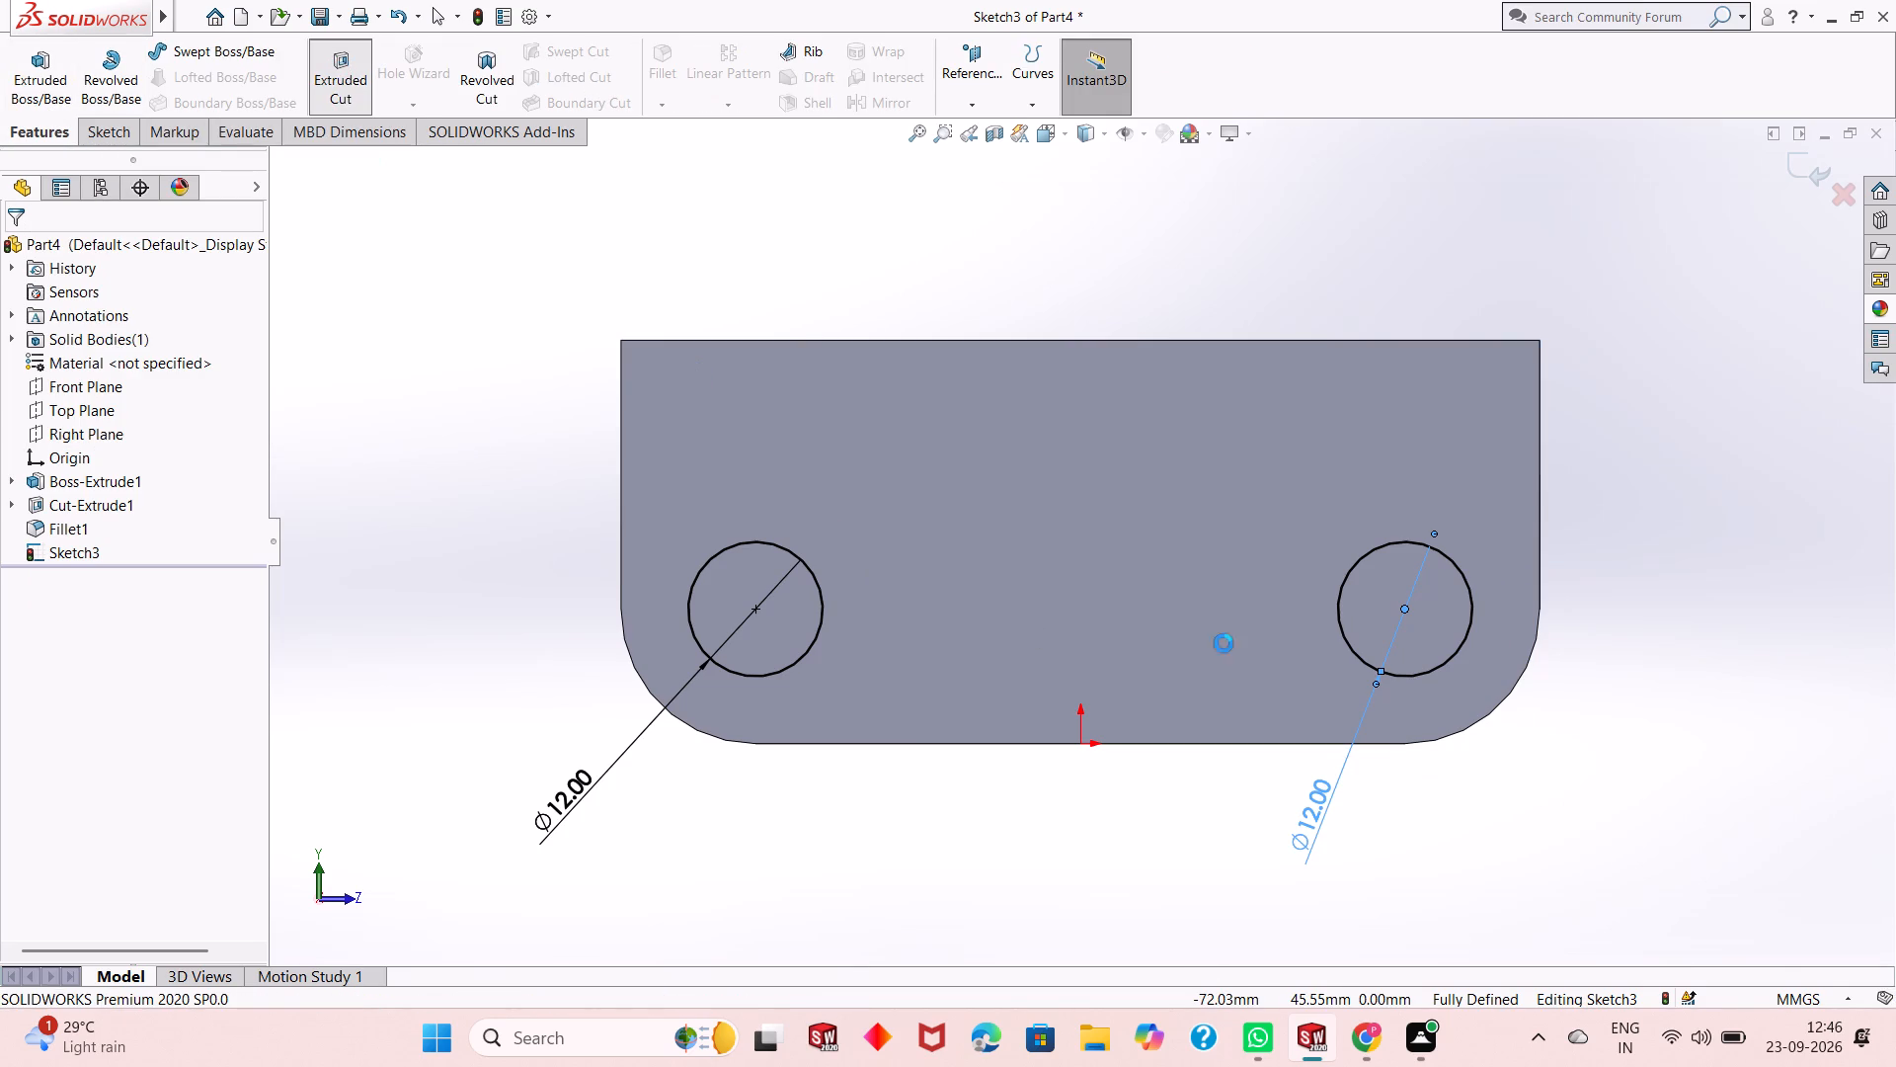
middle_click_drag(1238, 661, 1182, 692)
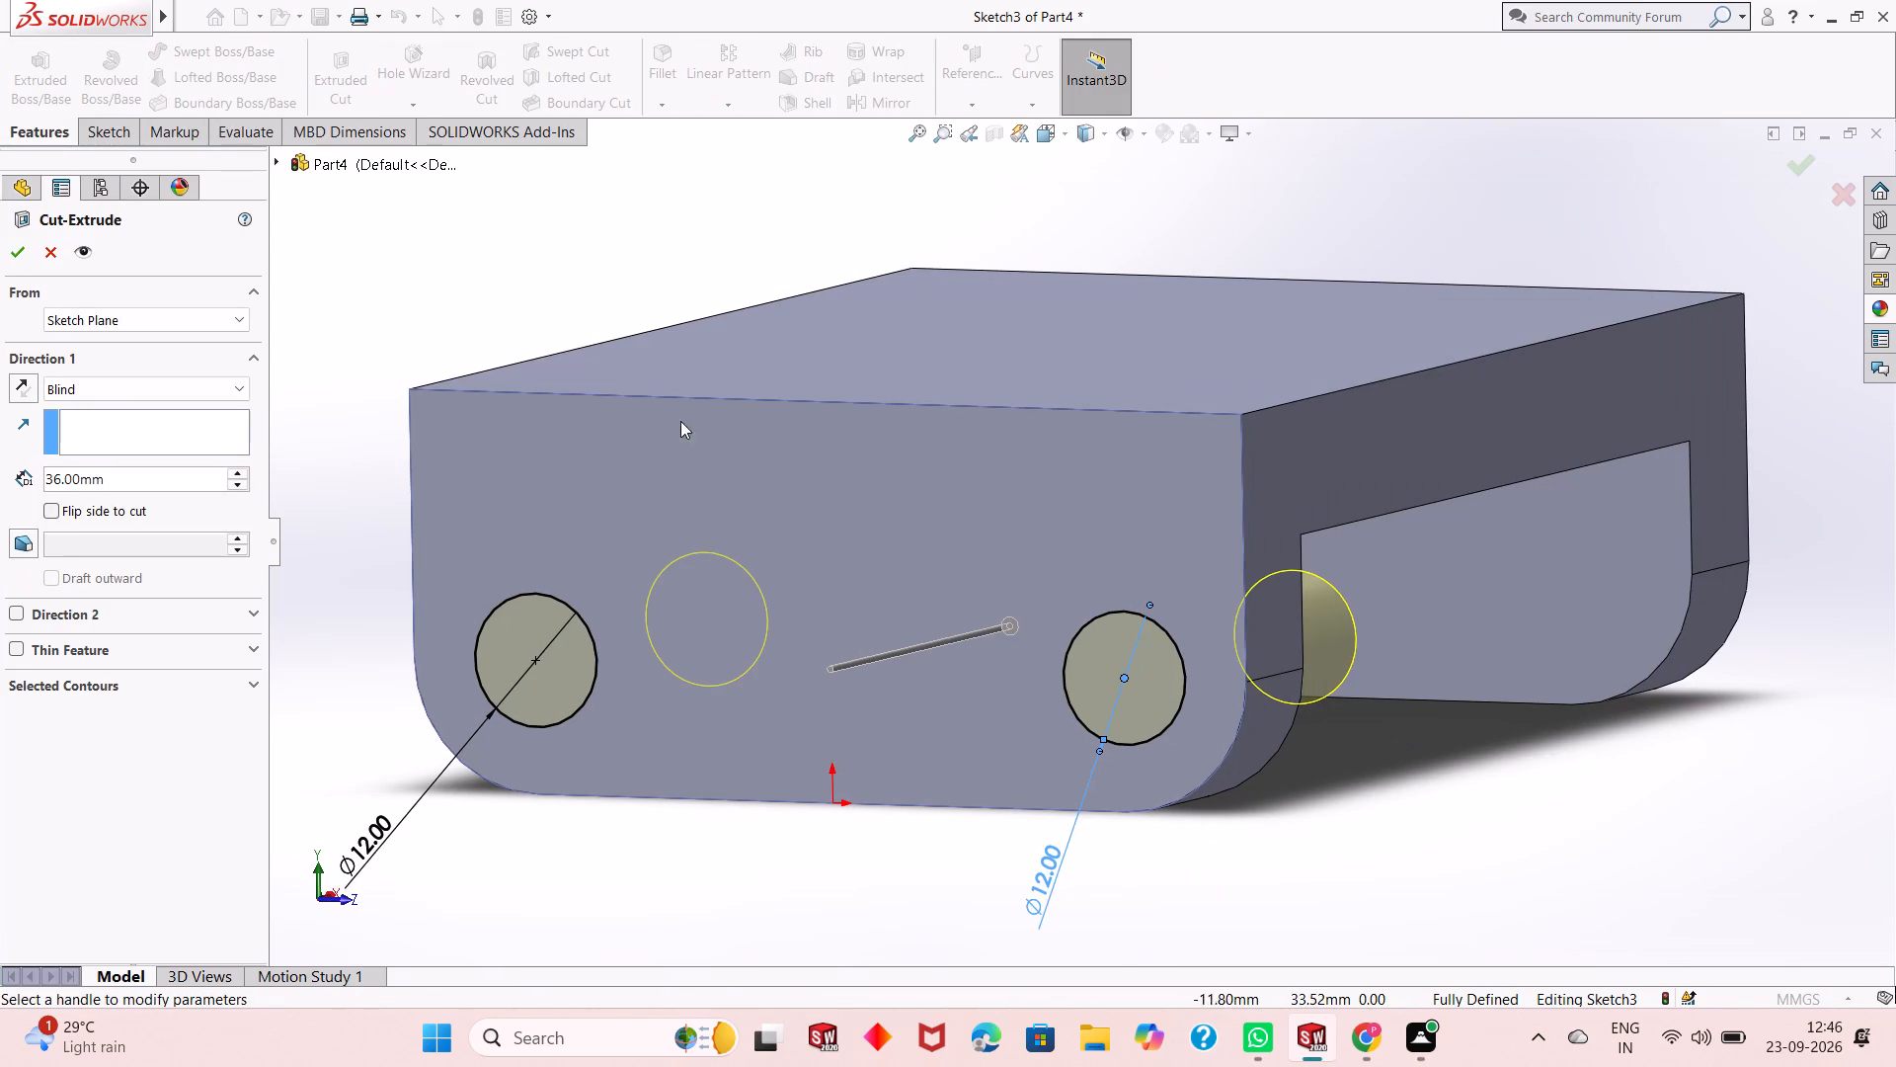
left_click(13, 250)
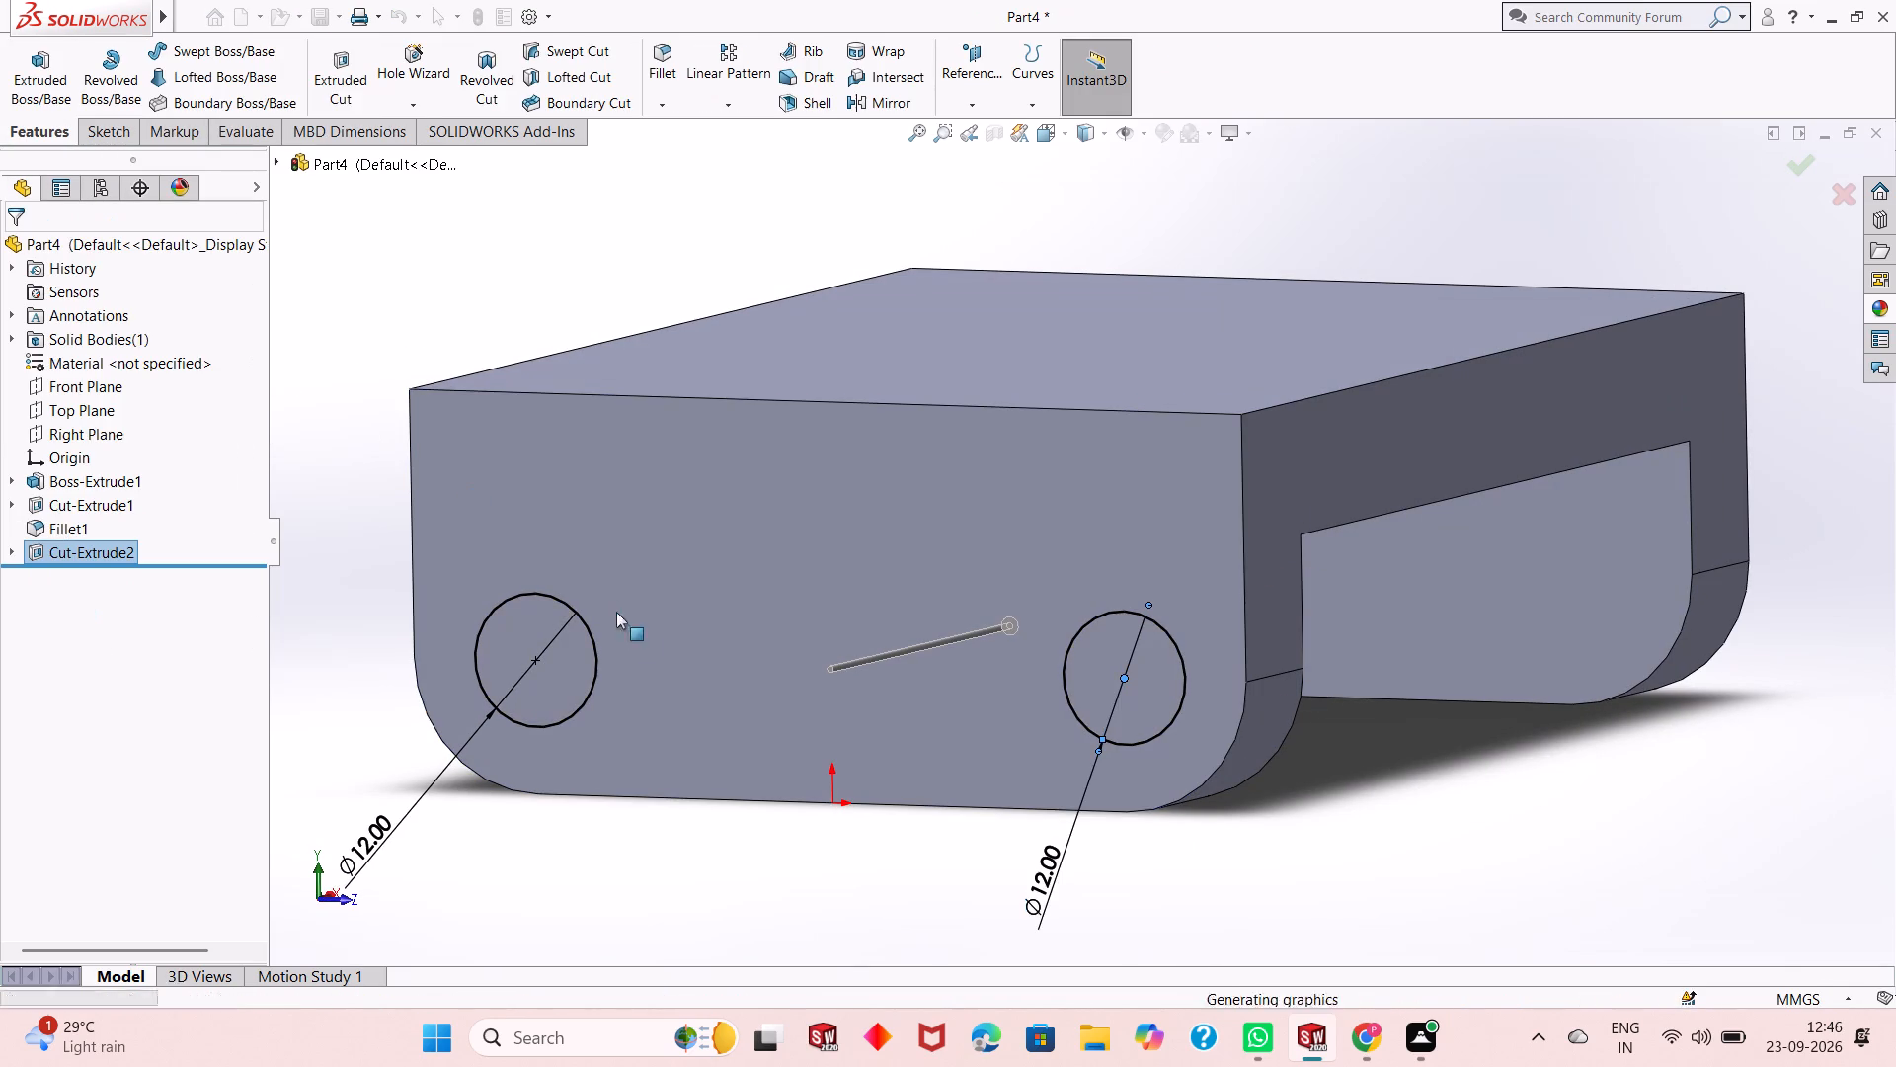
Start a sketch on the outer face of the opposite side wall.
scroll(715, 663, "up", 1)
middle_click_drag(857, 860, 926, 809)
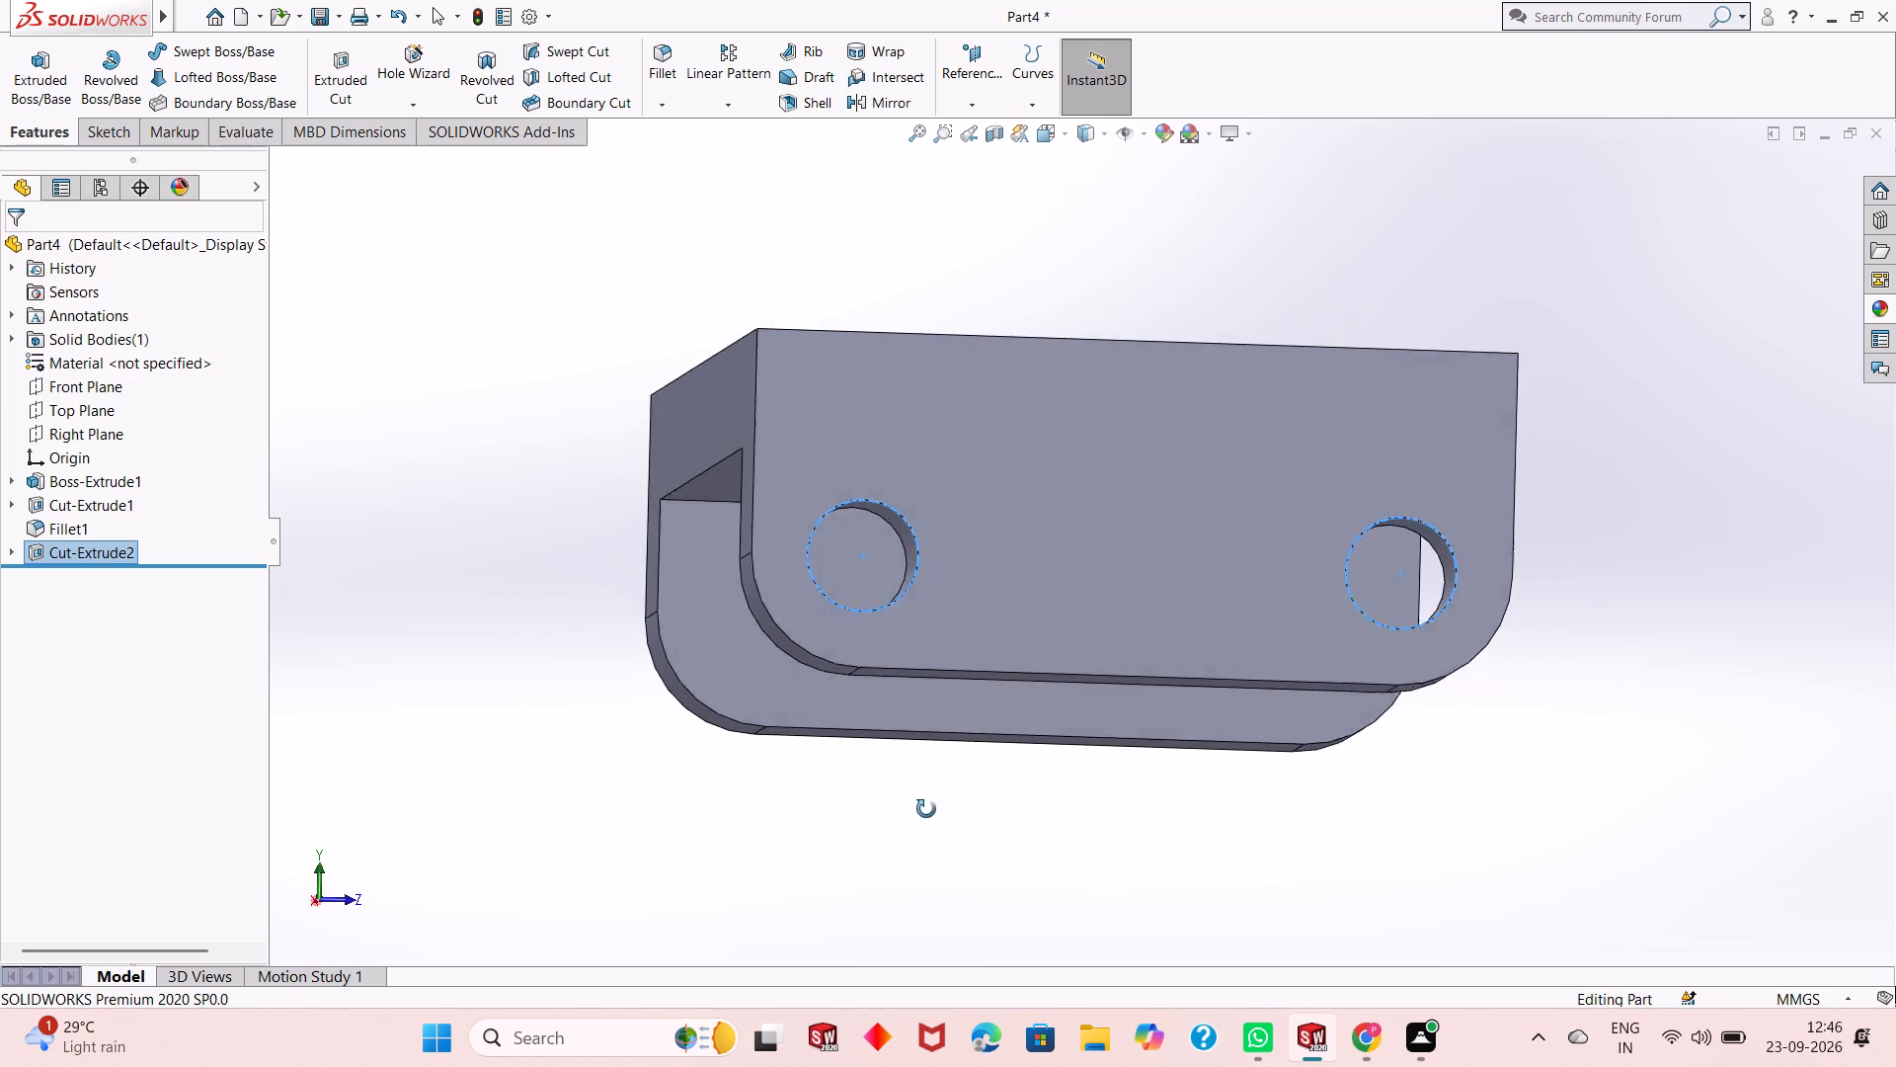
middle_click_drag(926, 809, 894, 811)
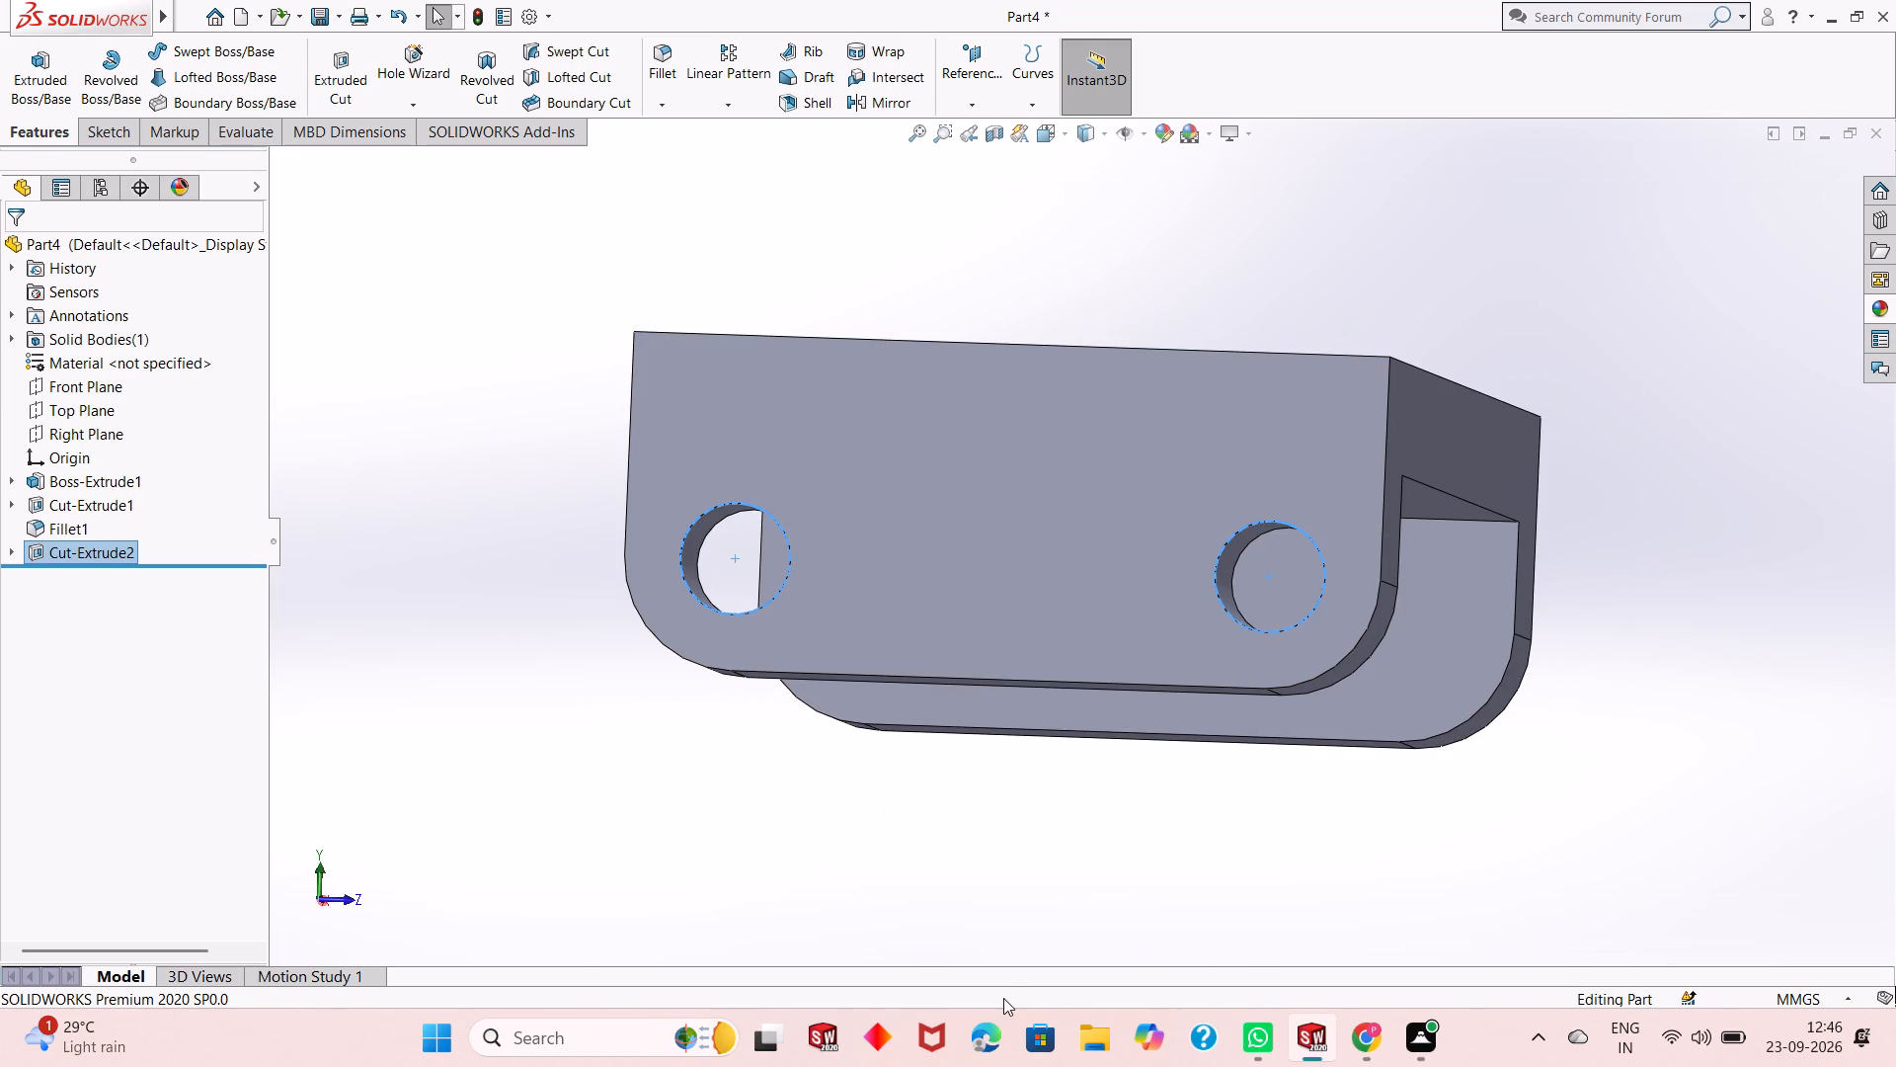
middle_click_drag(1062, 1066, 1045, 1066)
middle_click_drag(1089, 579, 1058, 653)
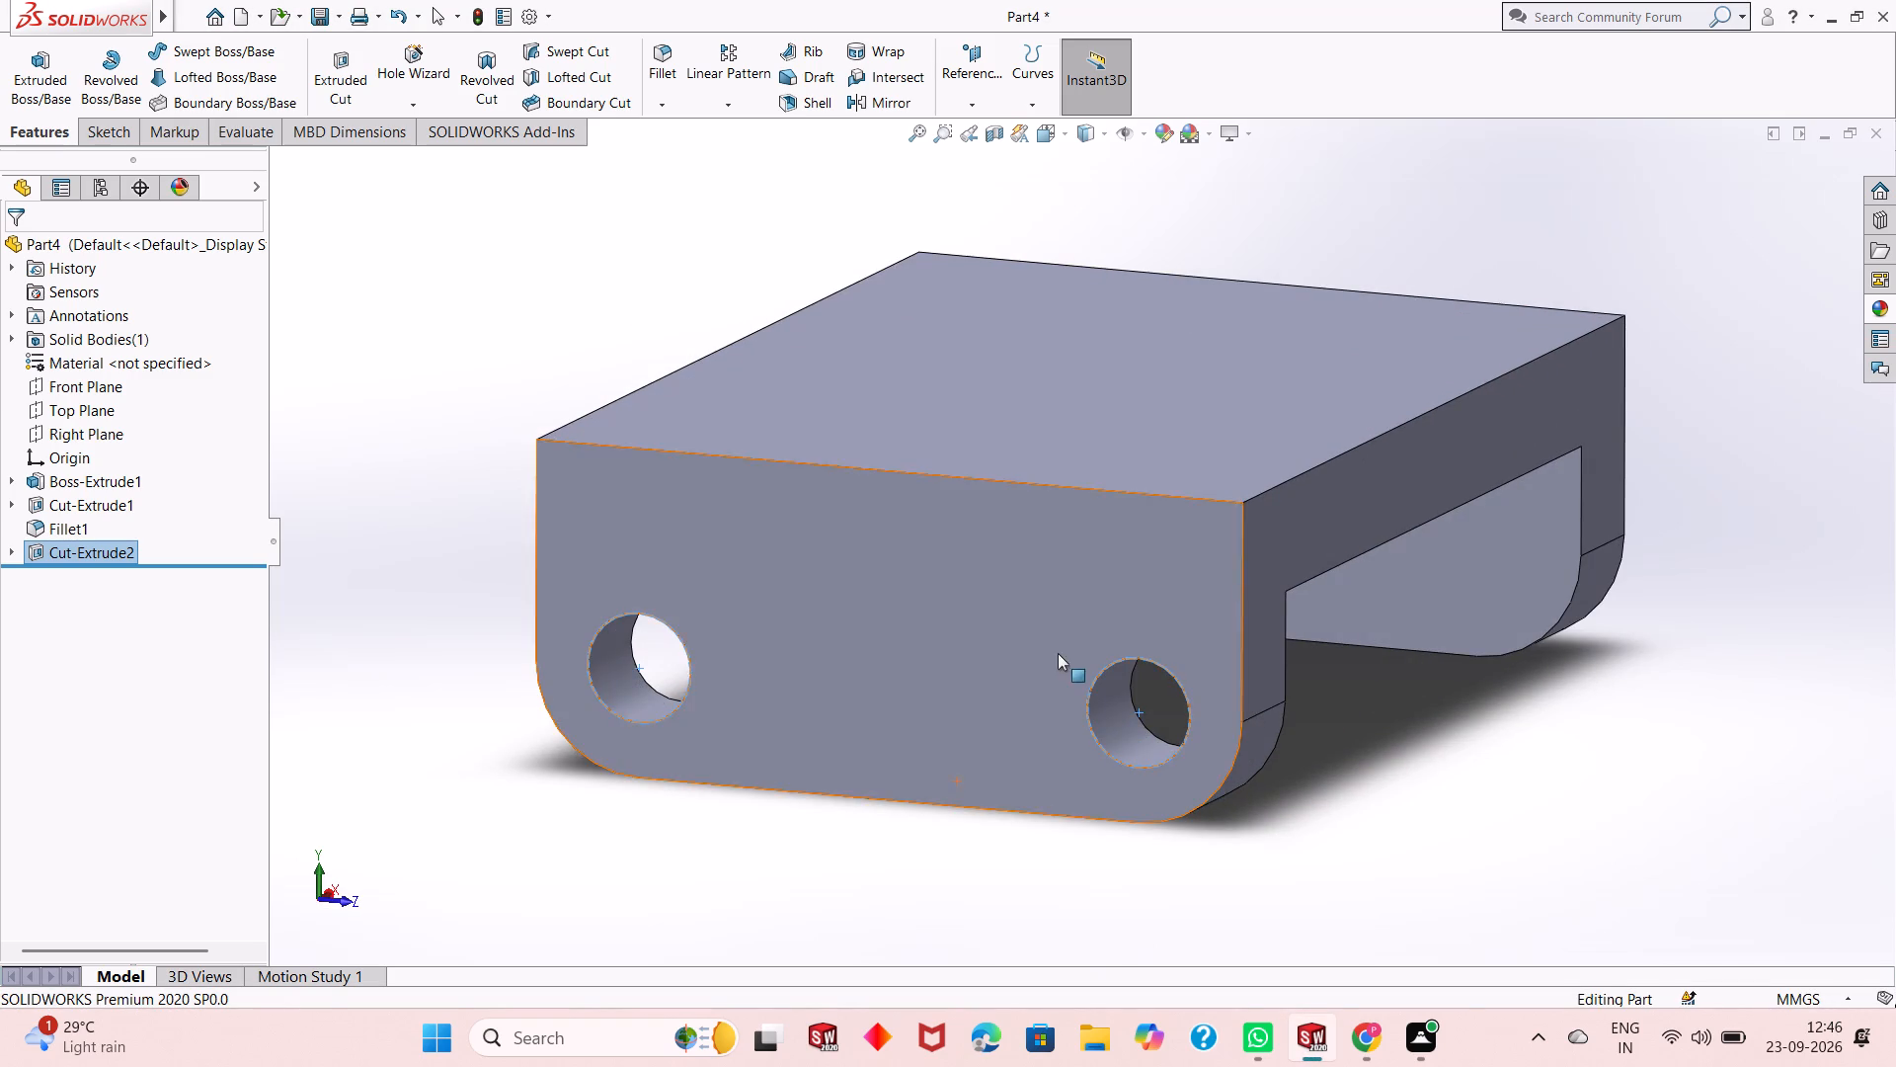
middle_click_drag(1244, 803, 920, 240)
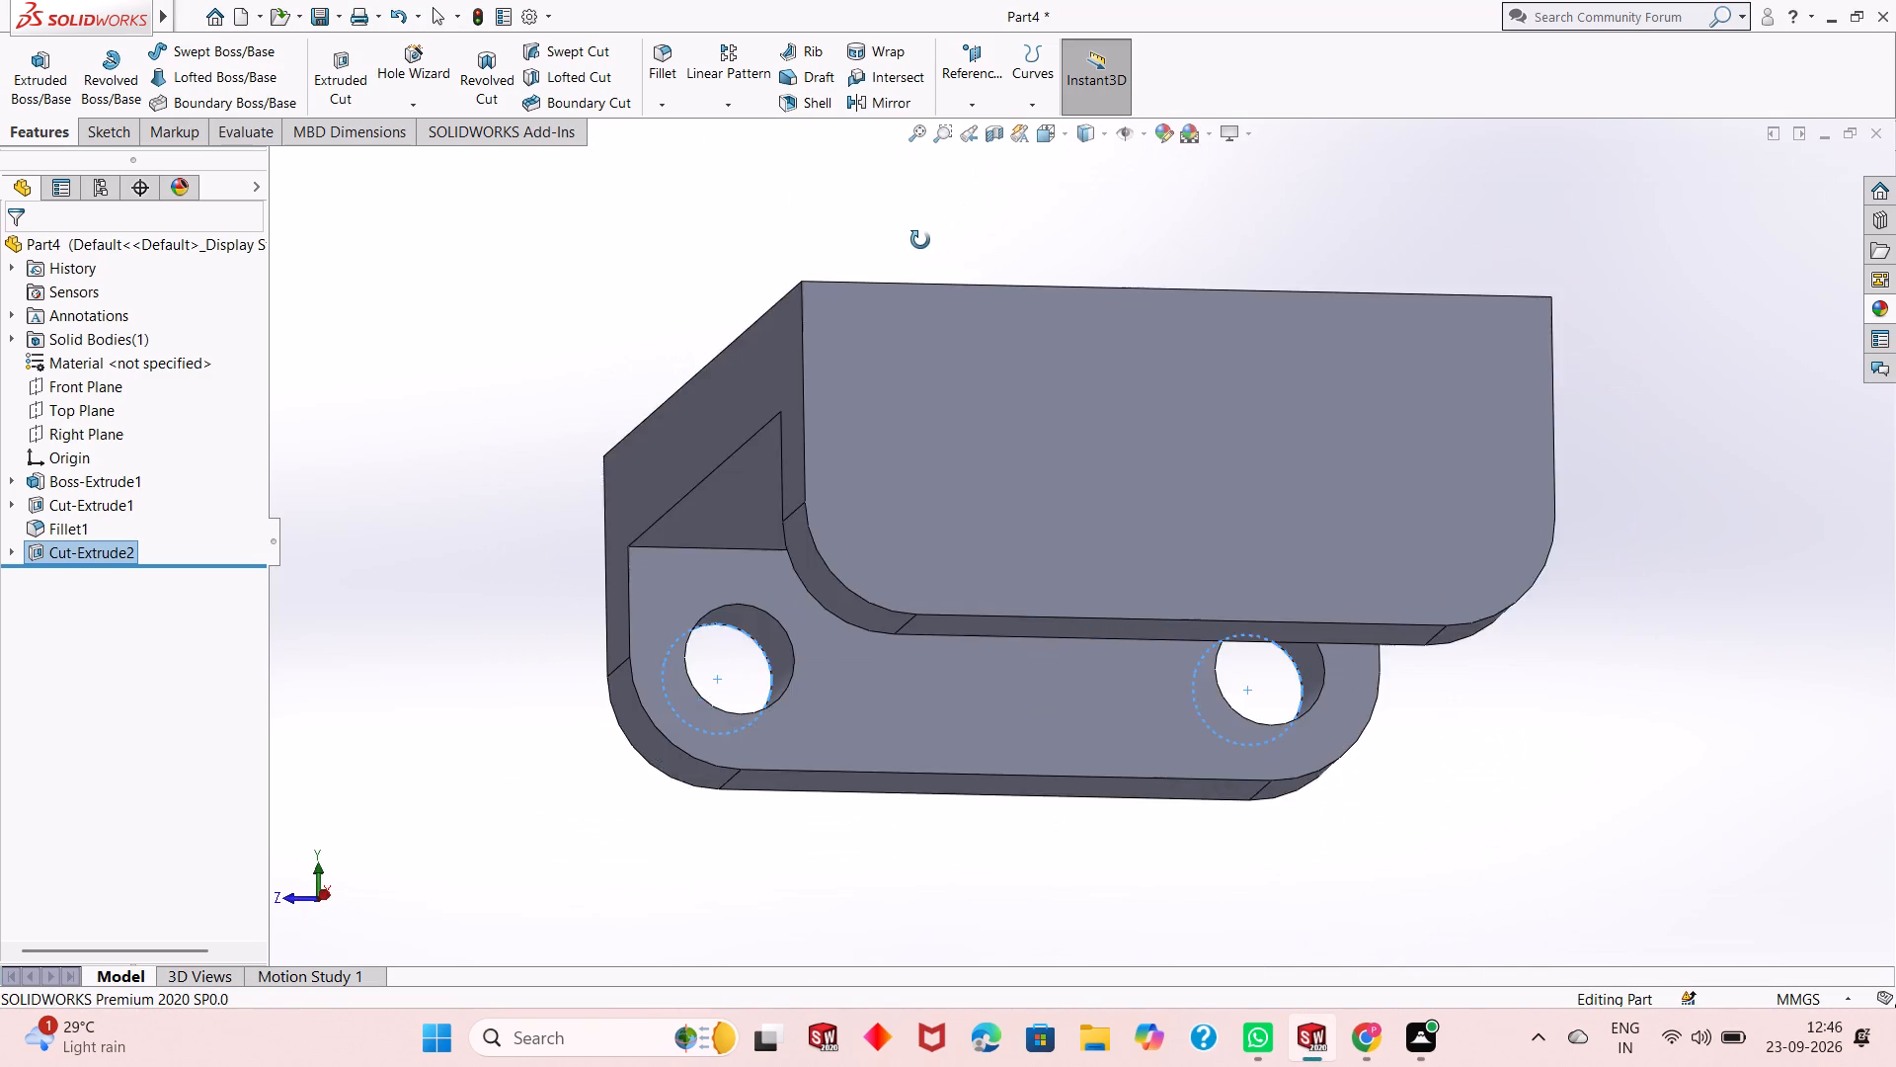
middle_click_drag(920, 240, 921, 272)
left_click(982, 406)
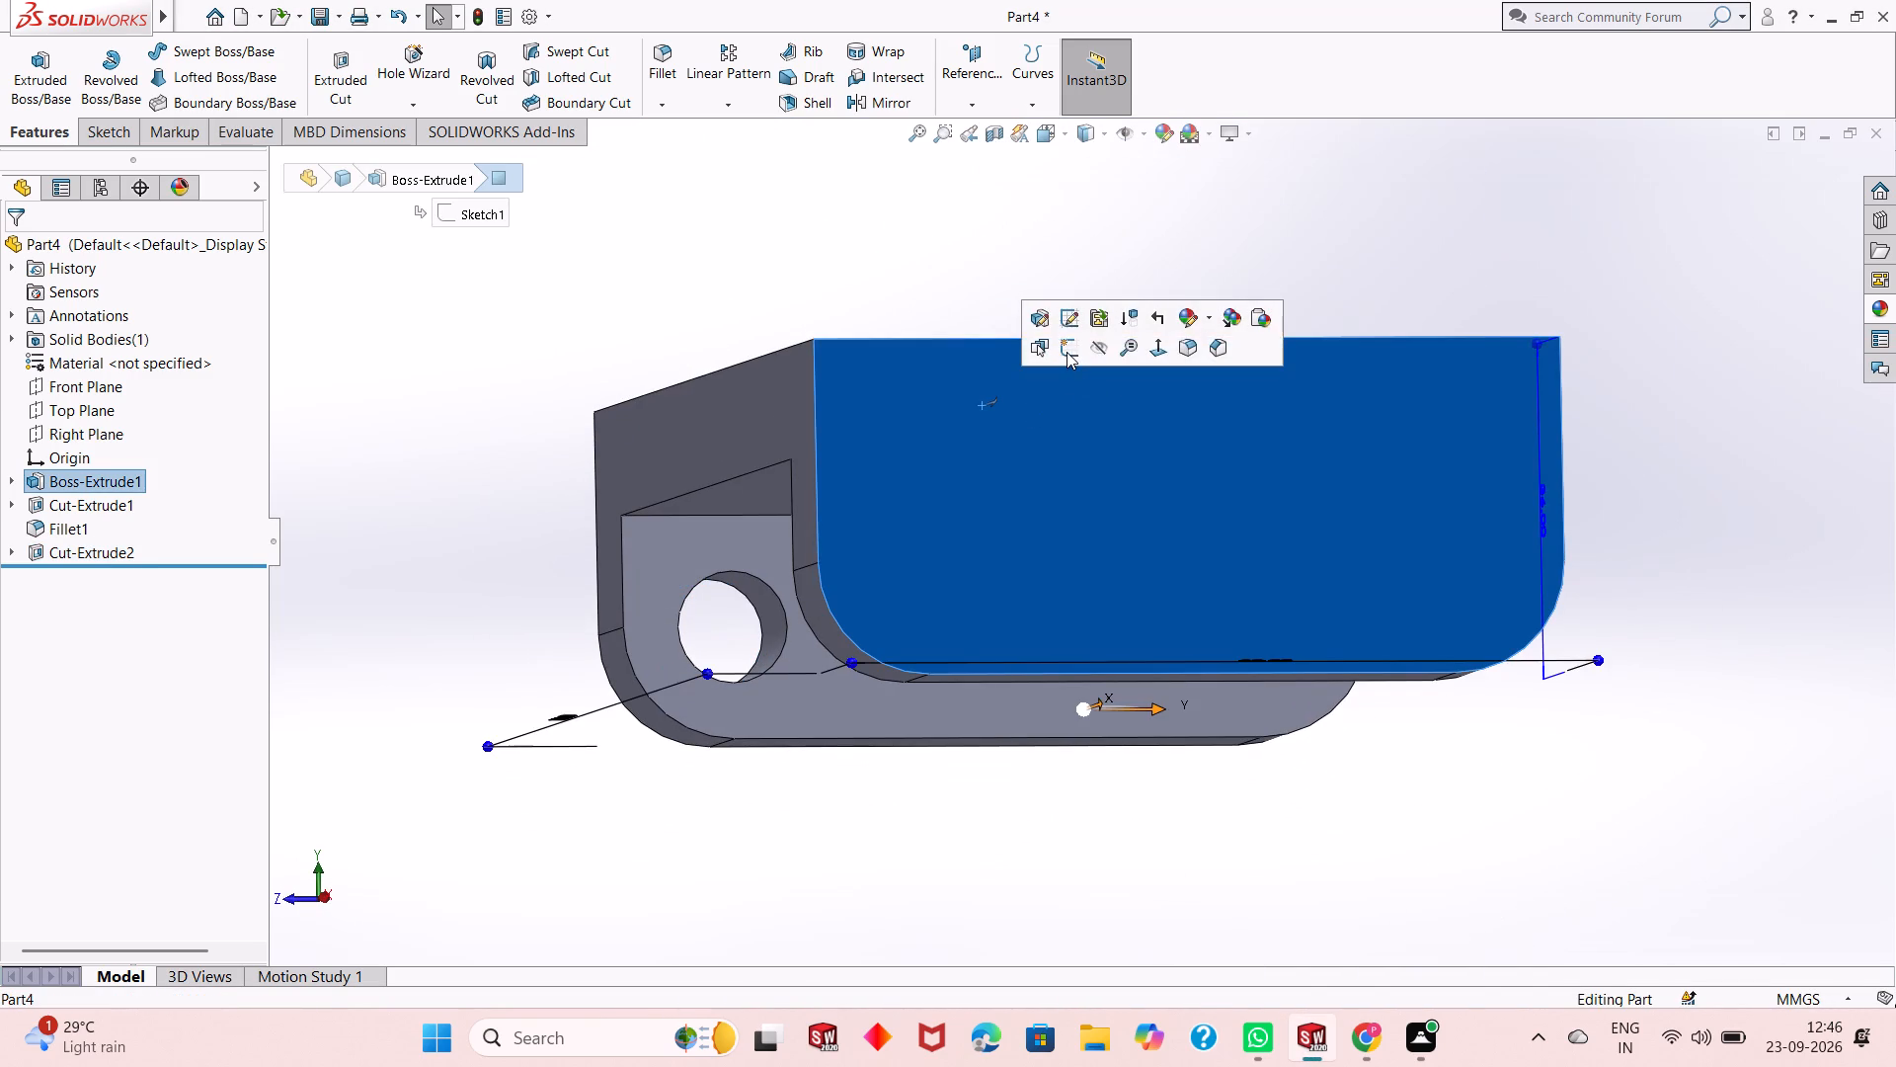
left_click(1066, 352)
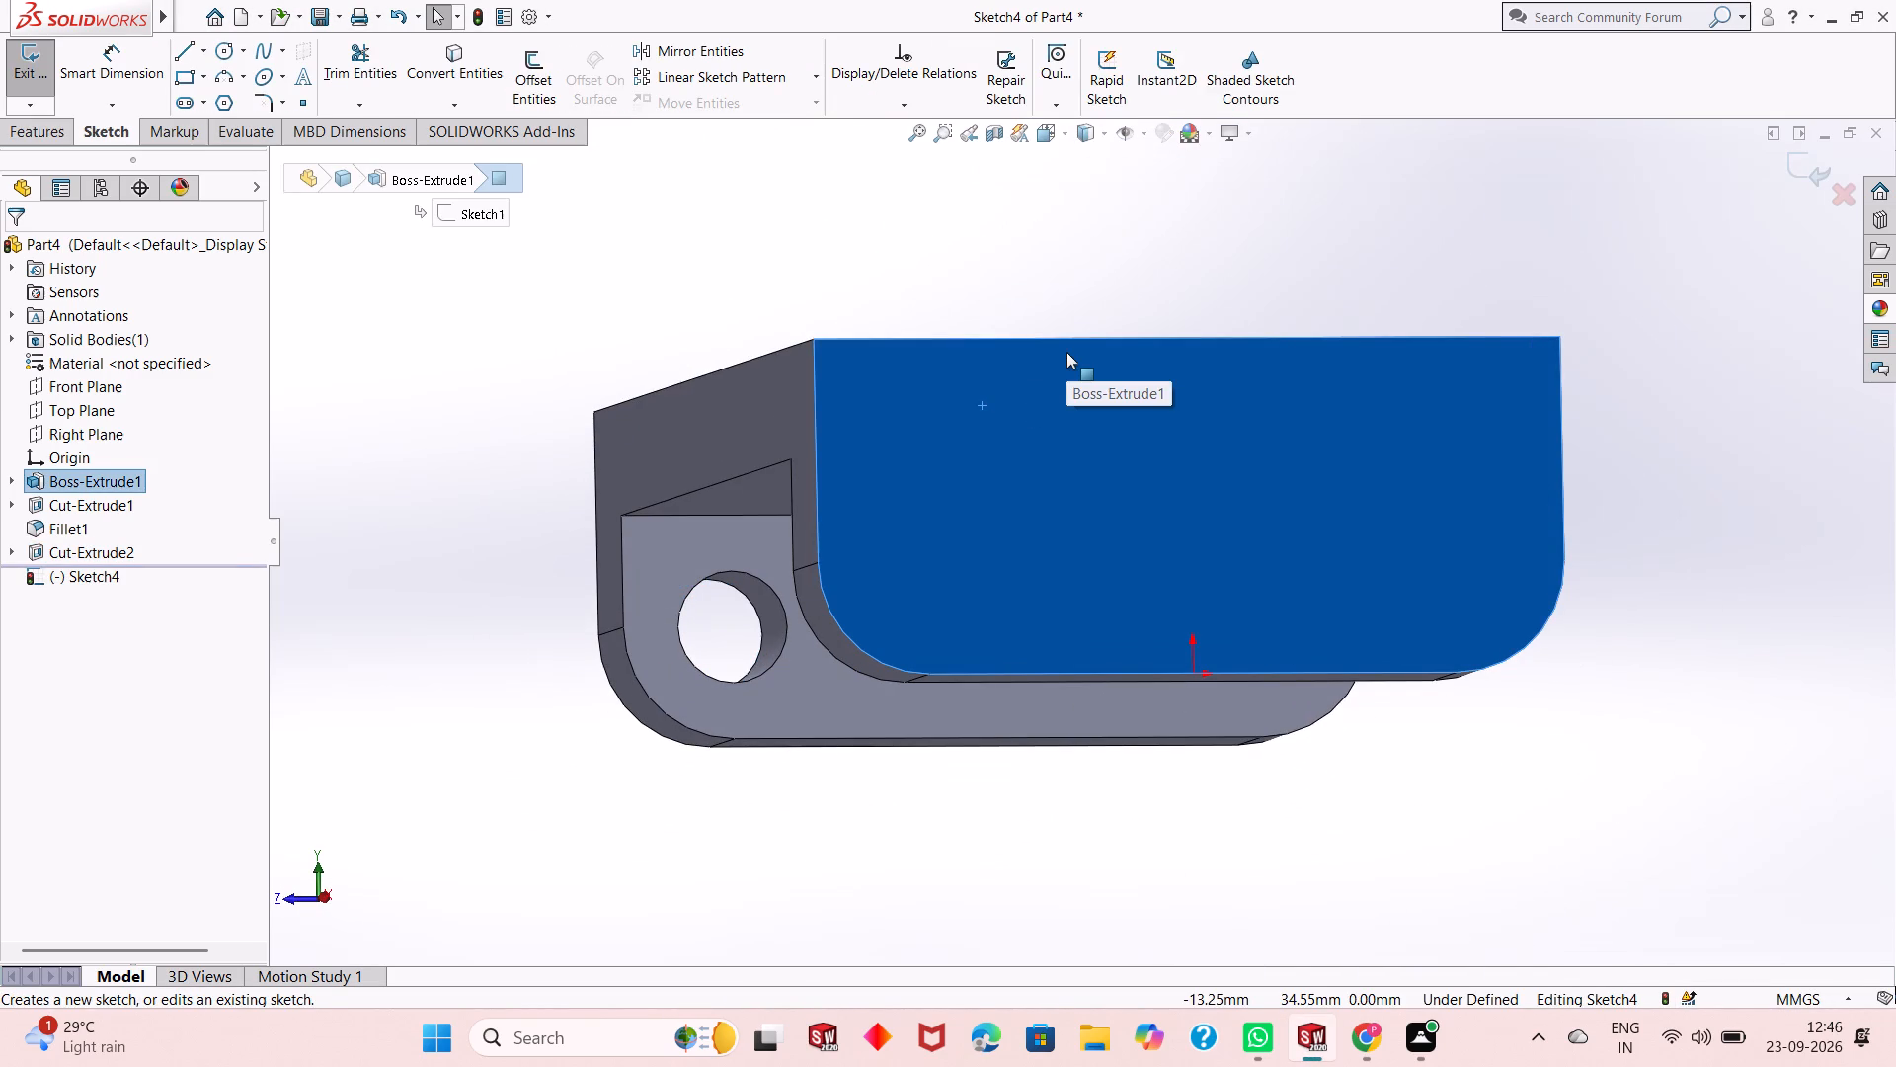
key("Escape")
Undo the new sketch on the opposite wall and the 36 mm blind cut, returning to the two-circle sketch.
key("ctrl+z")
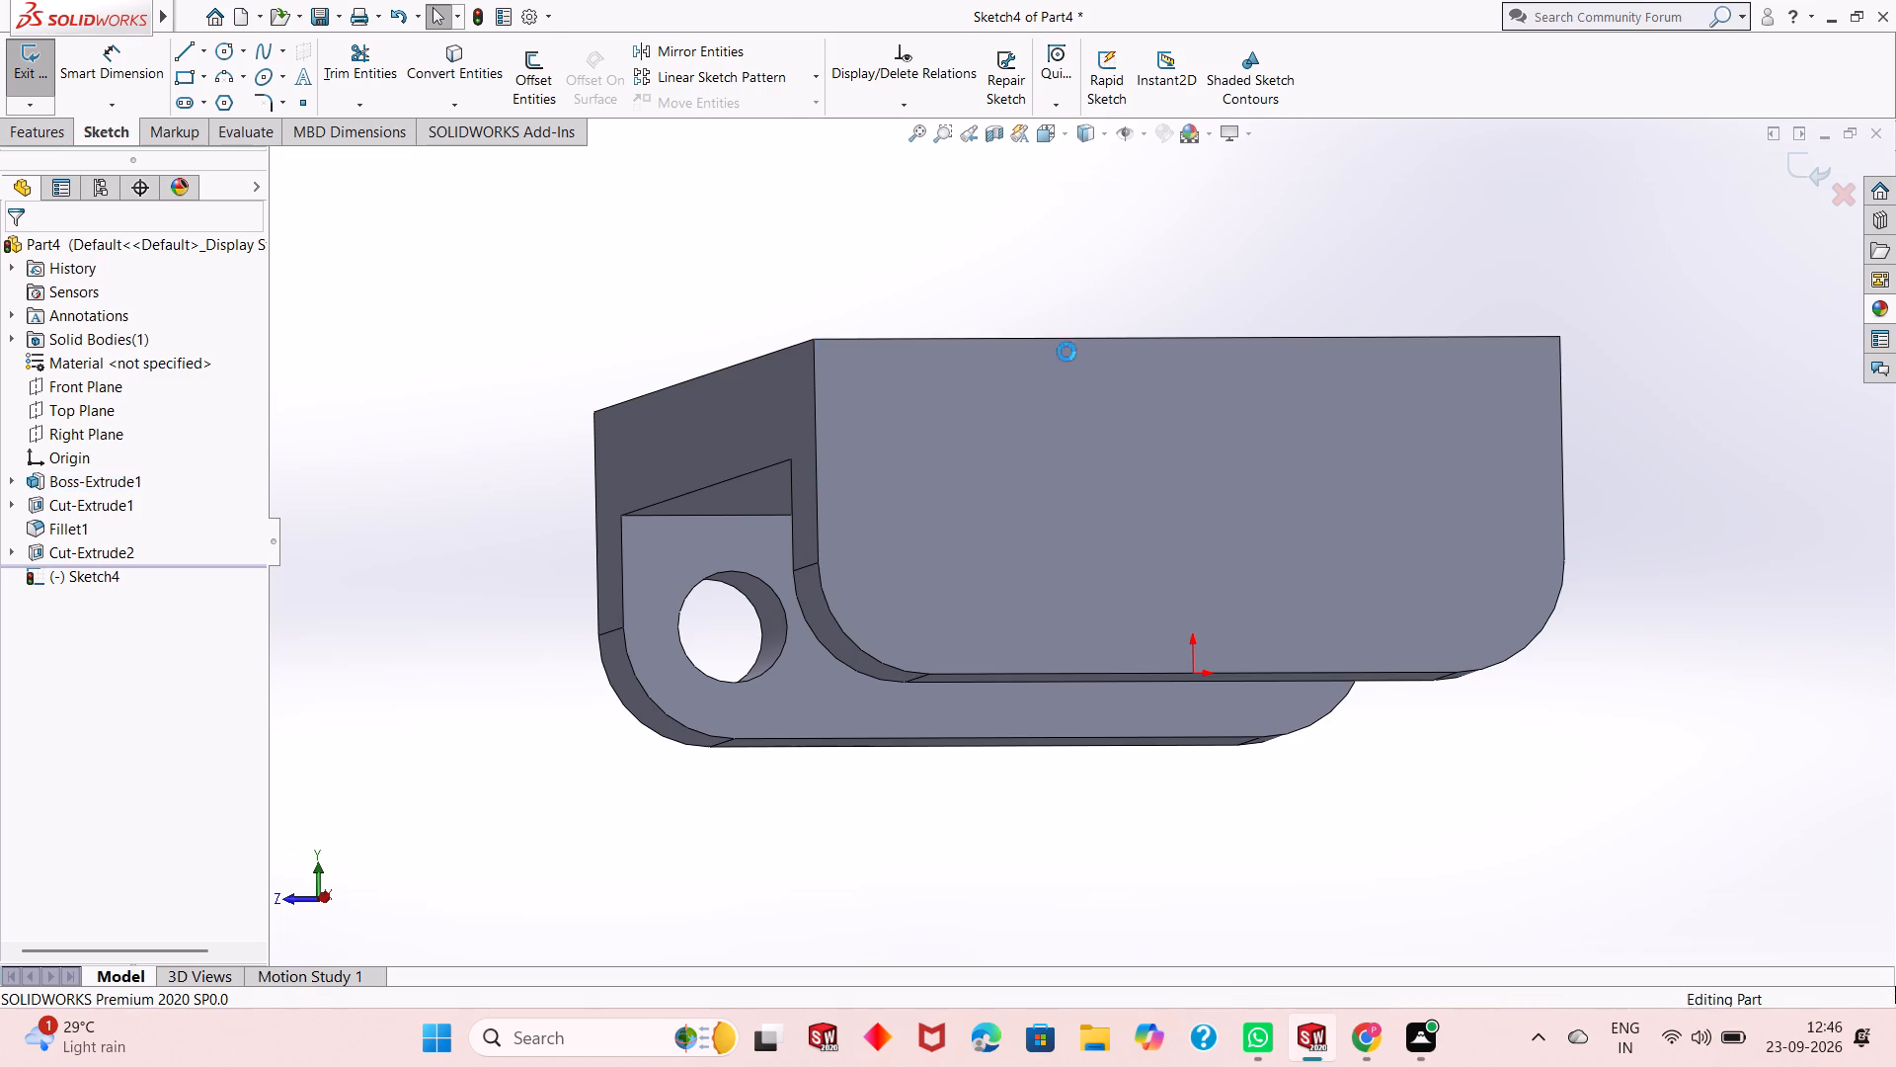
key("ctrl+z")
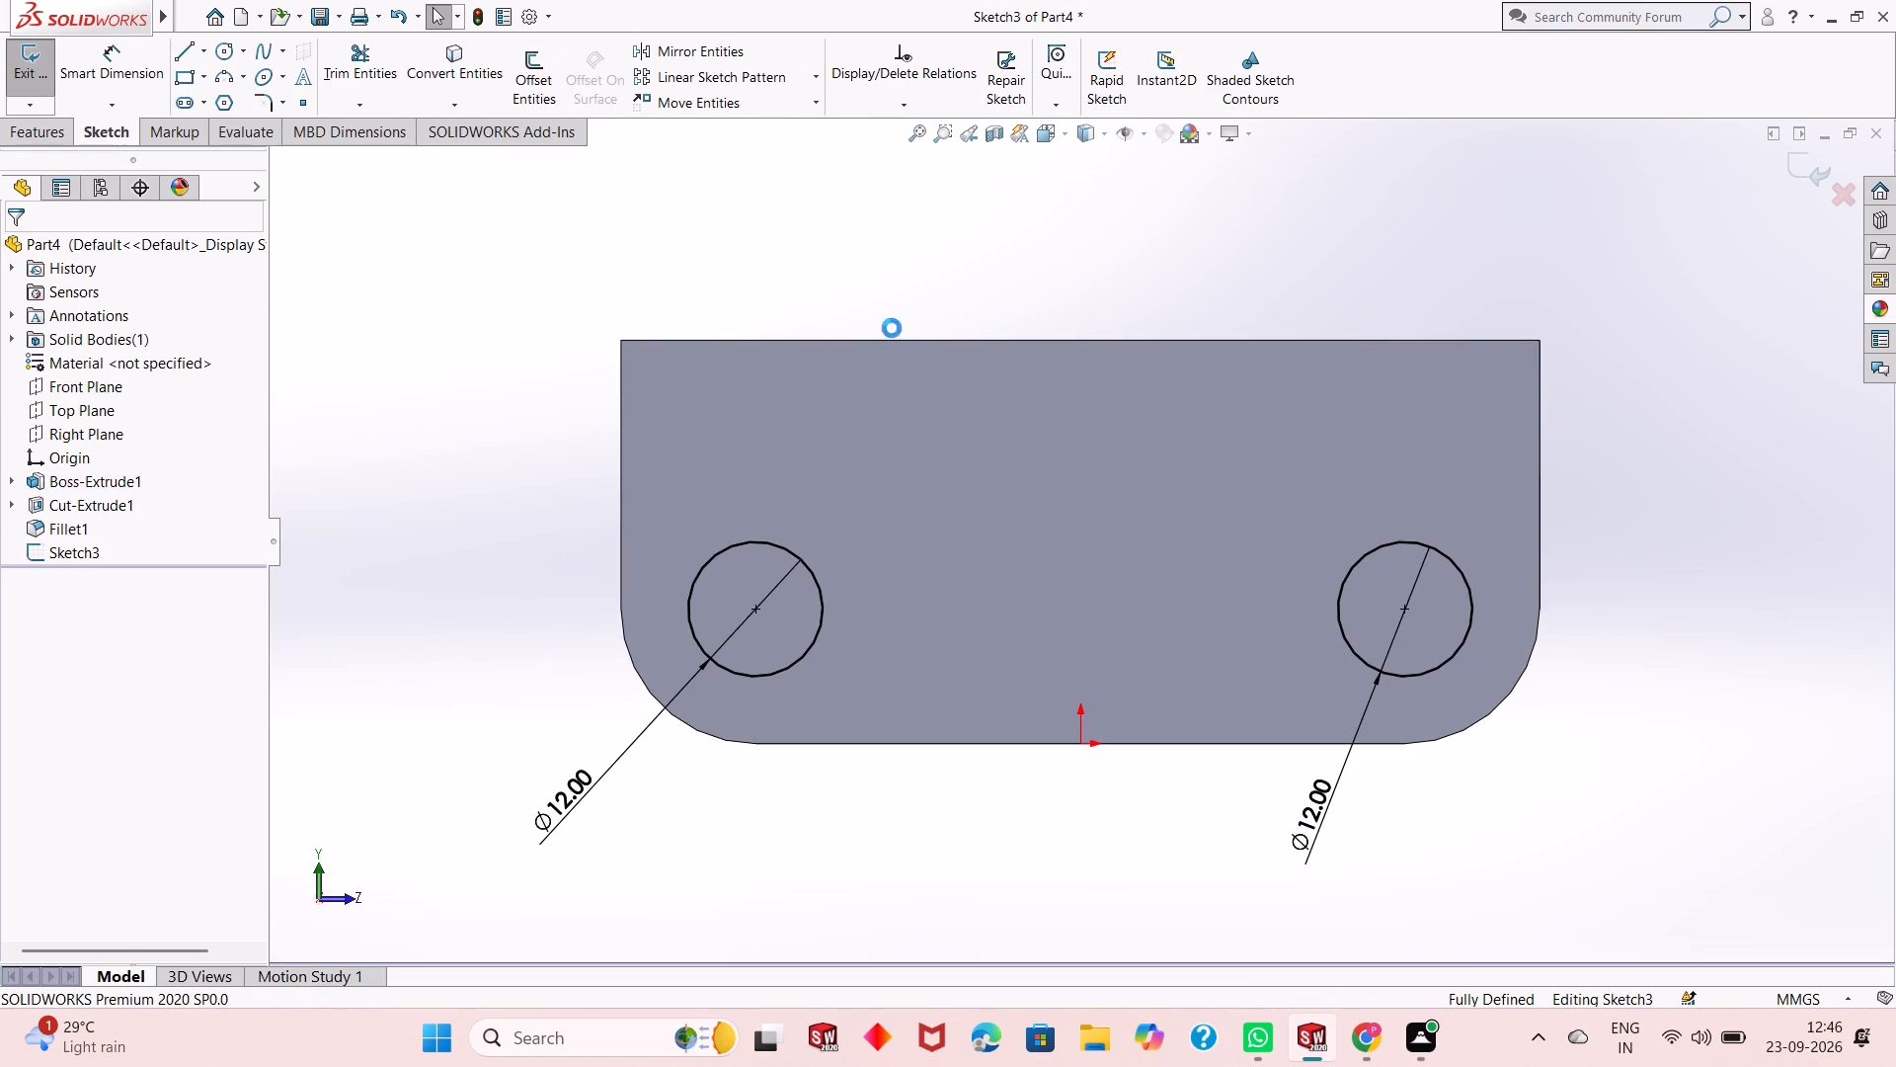
Extrude-cut the two 12 mm circles Through All so the holes pierce both side walls.
left_click(50, 136)
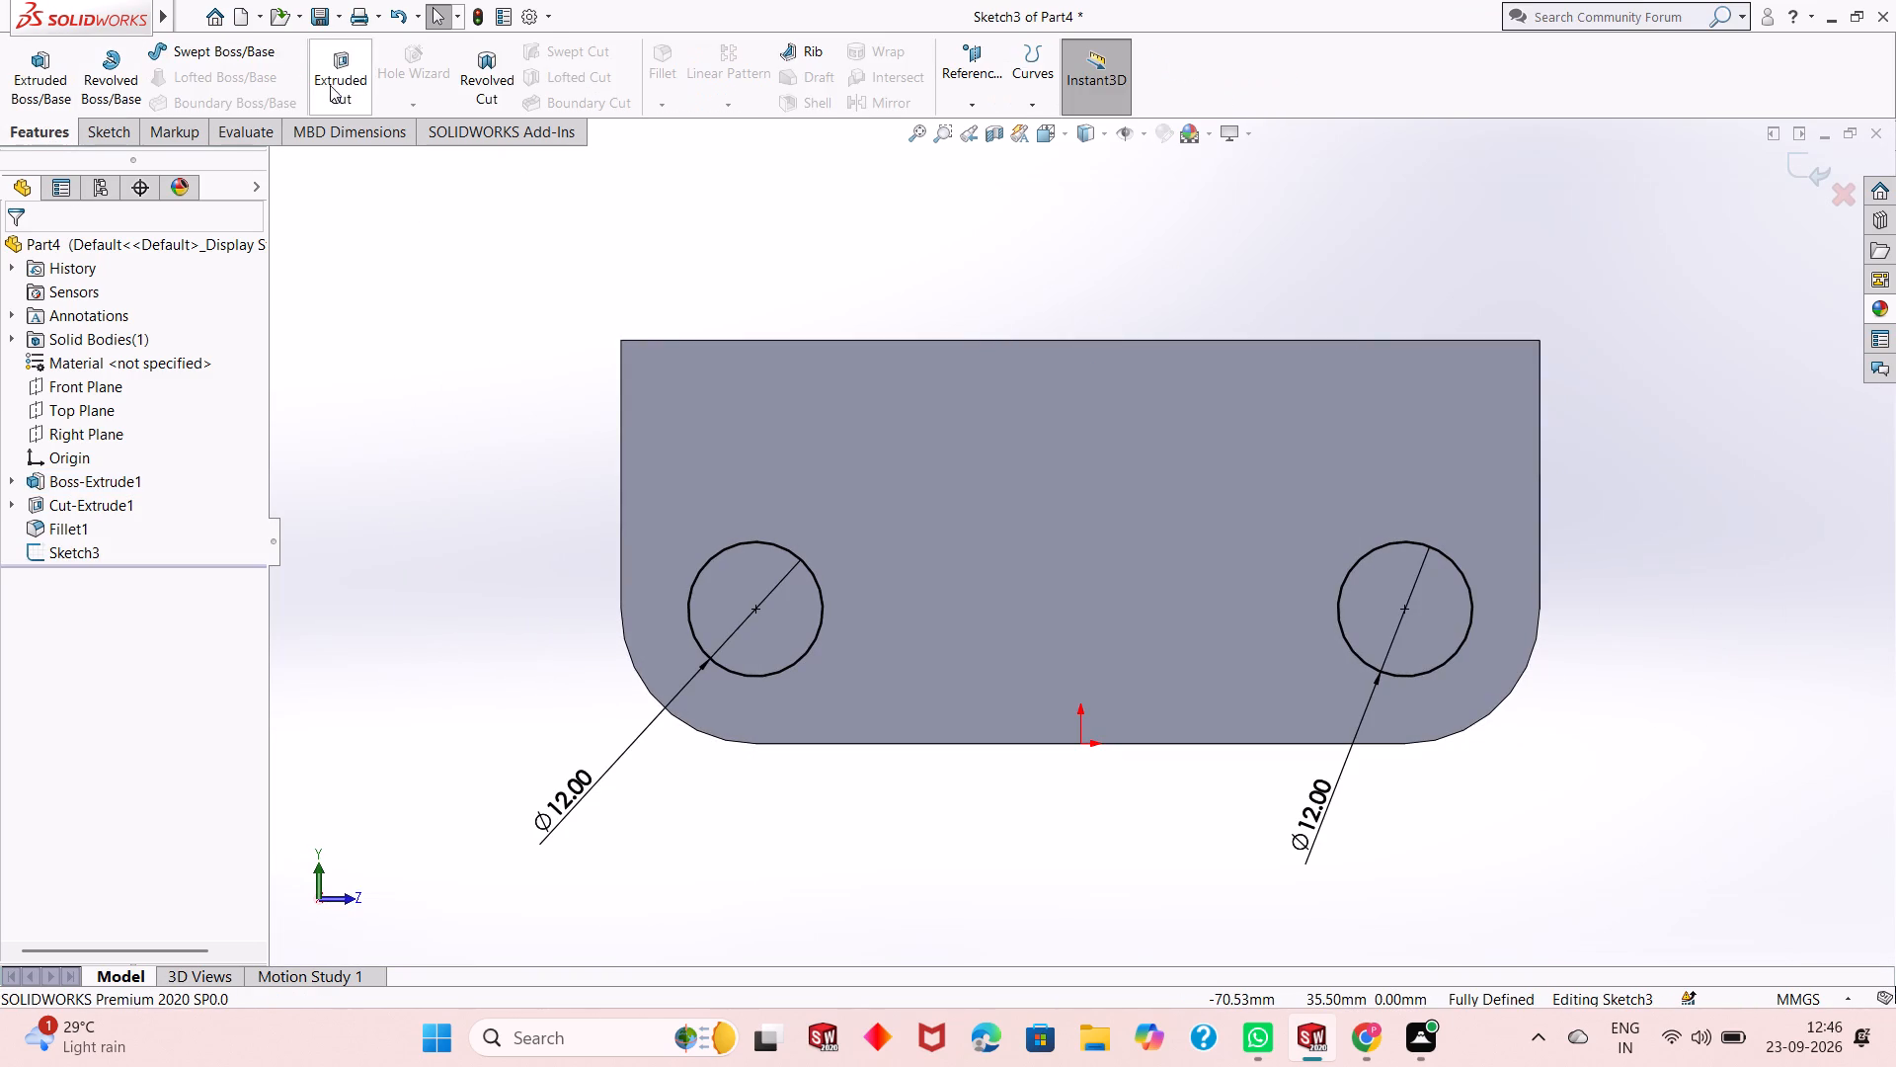
left_click(342, 83)
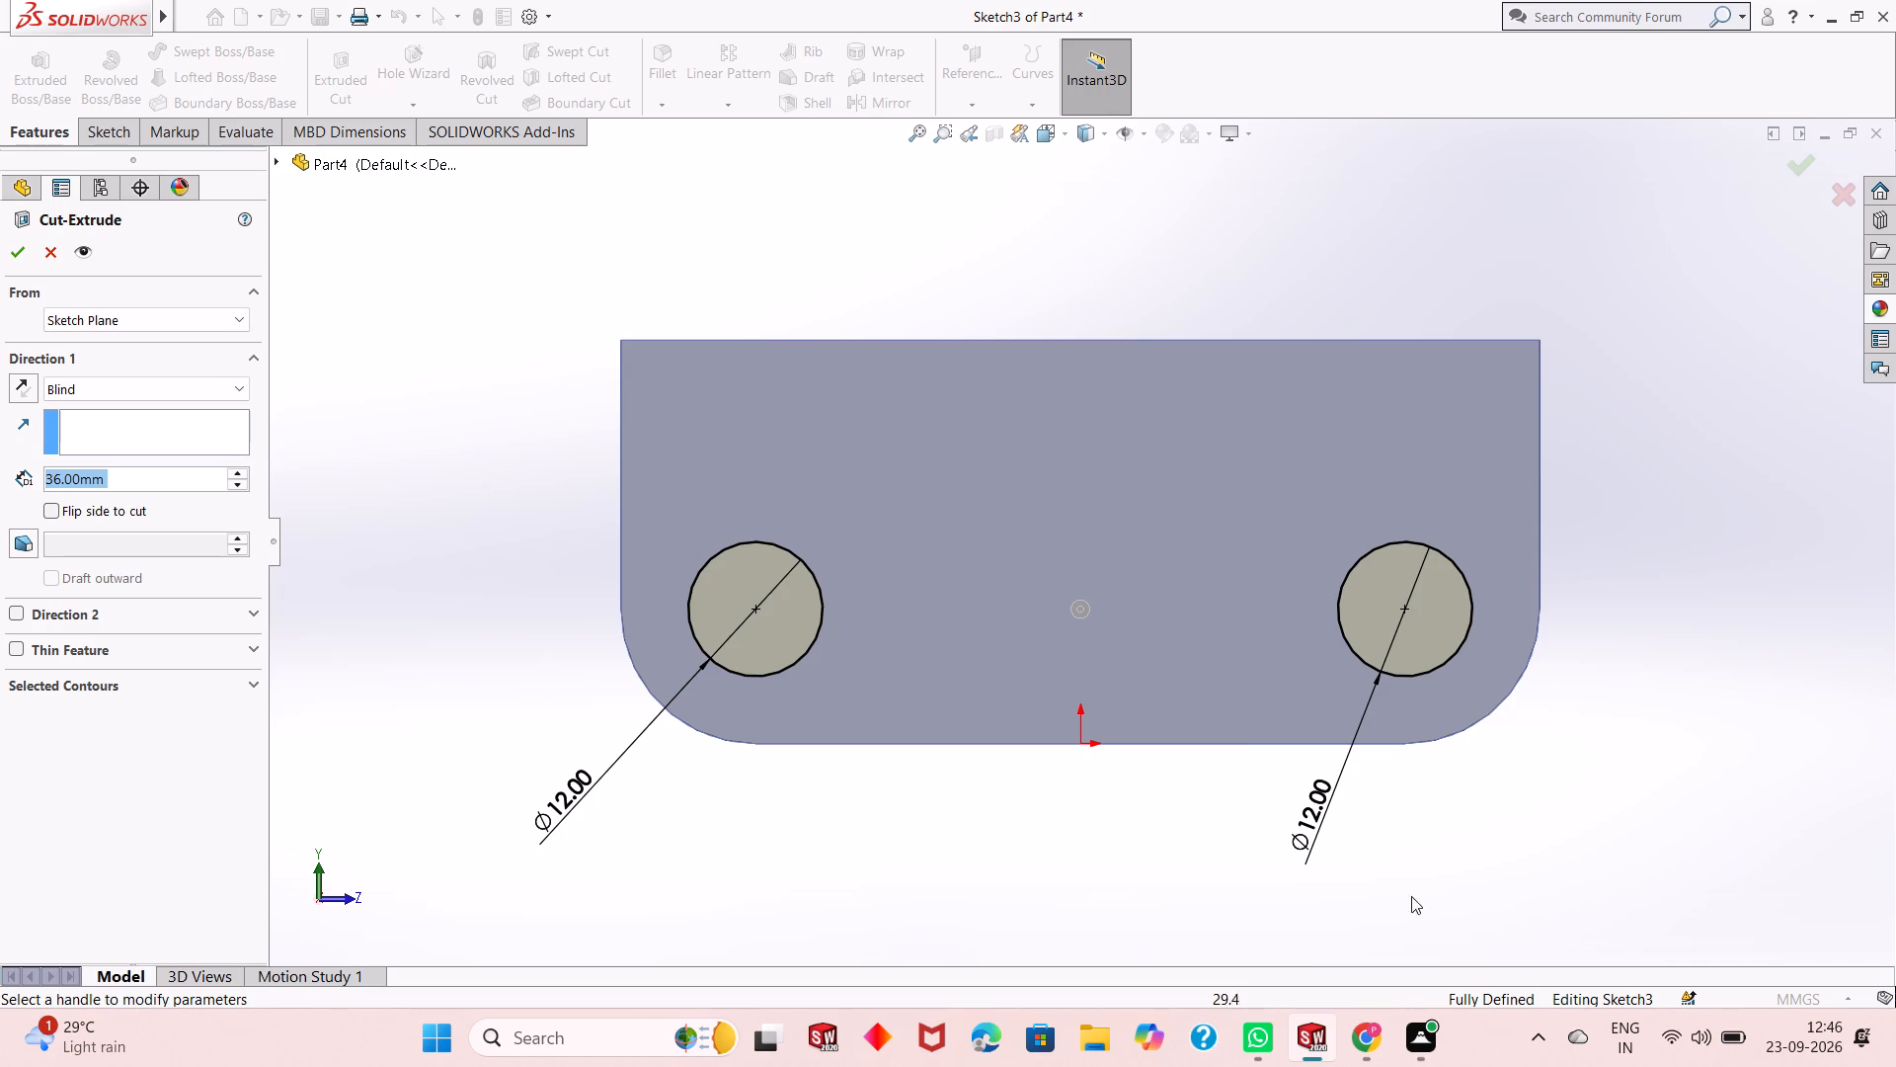
middle_click_drag(1168, 787, 1095, 795)
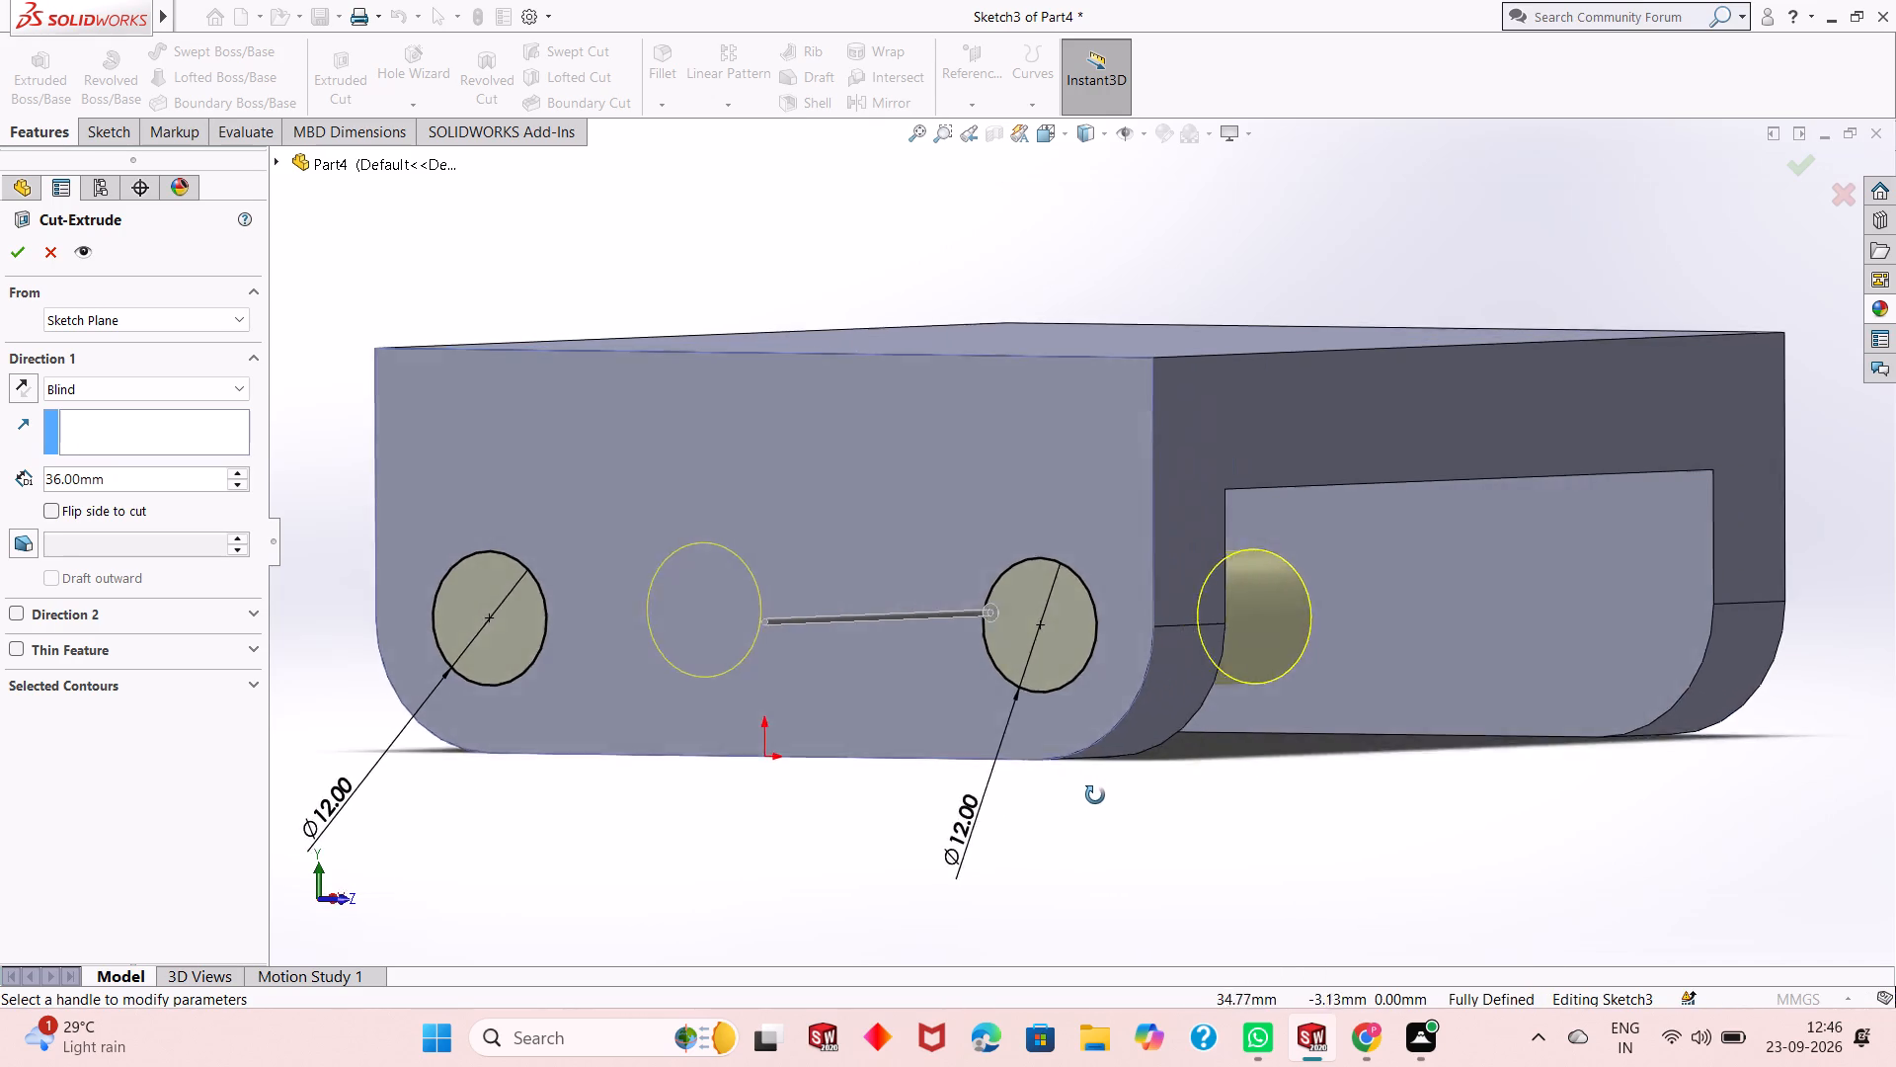
middle_click_drag(1095, 795, 1065, 758)
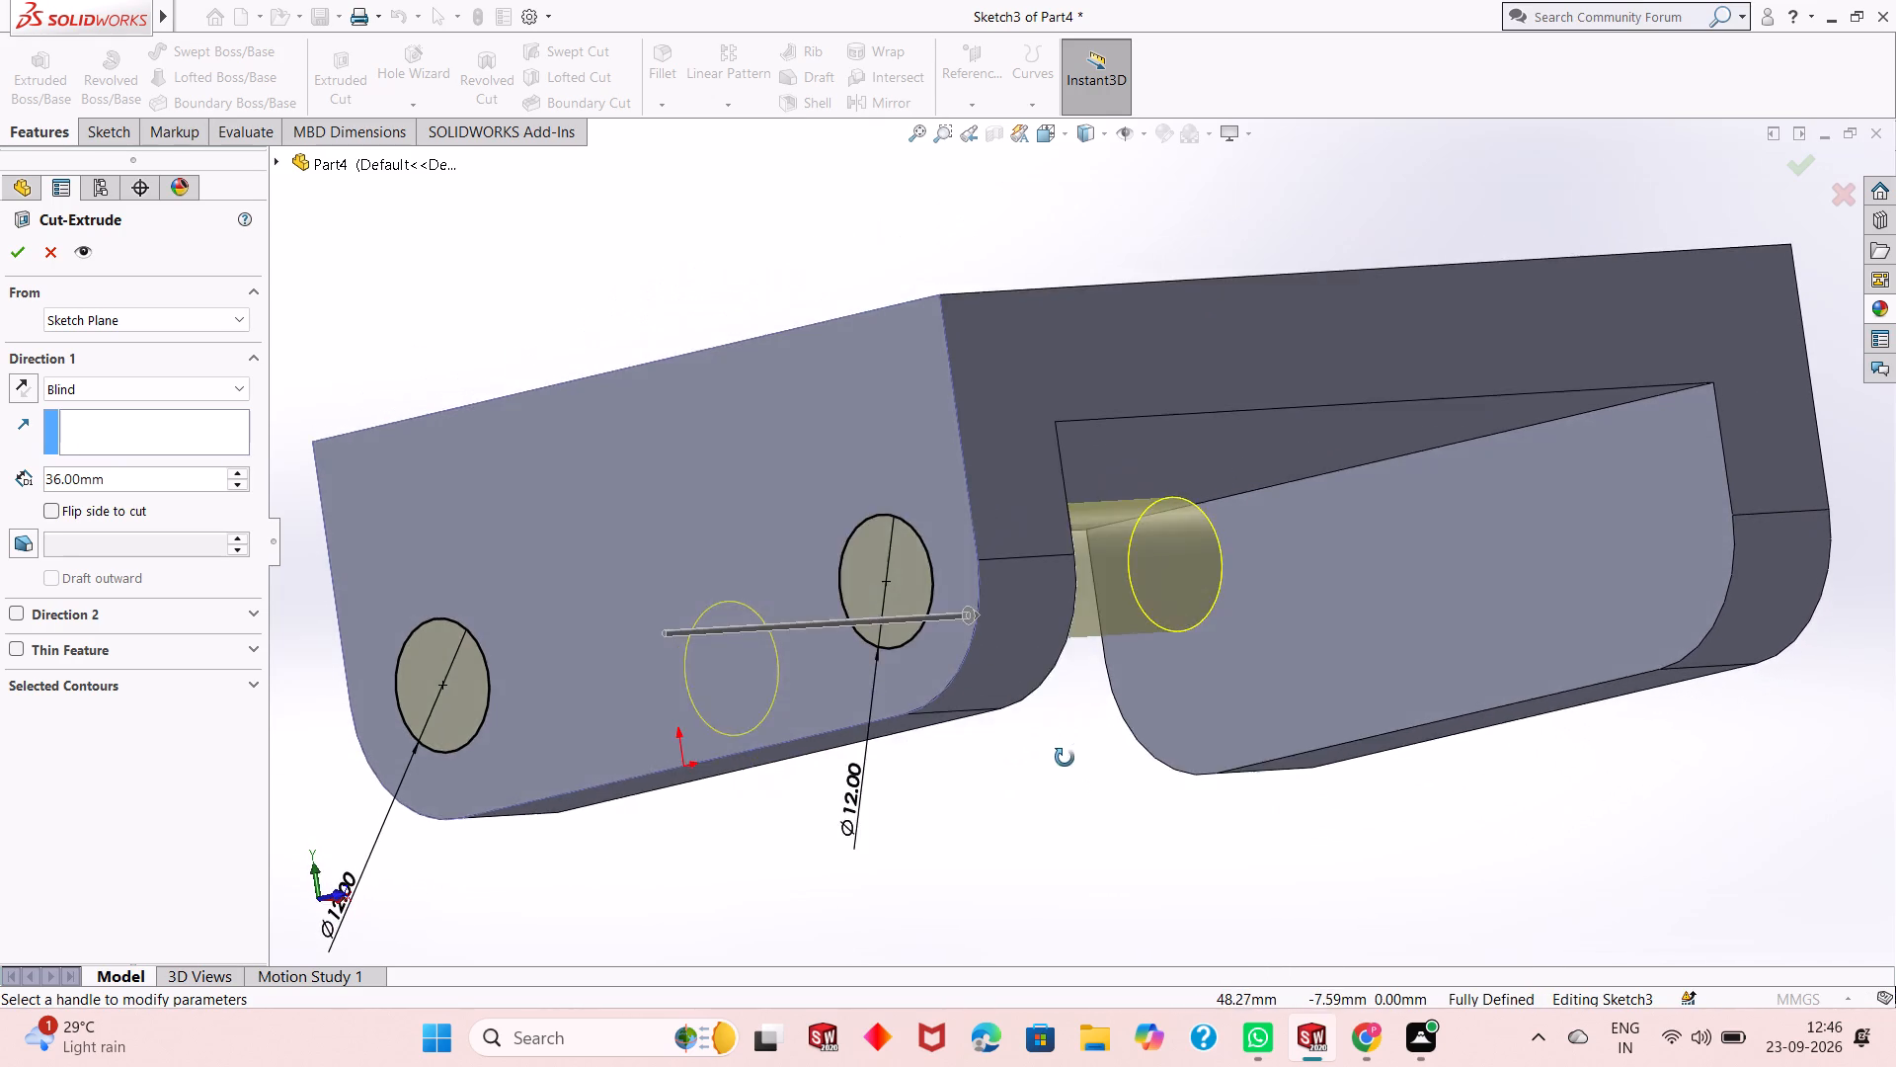
middle_click_drag(1065, 758, 1048, 816)
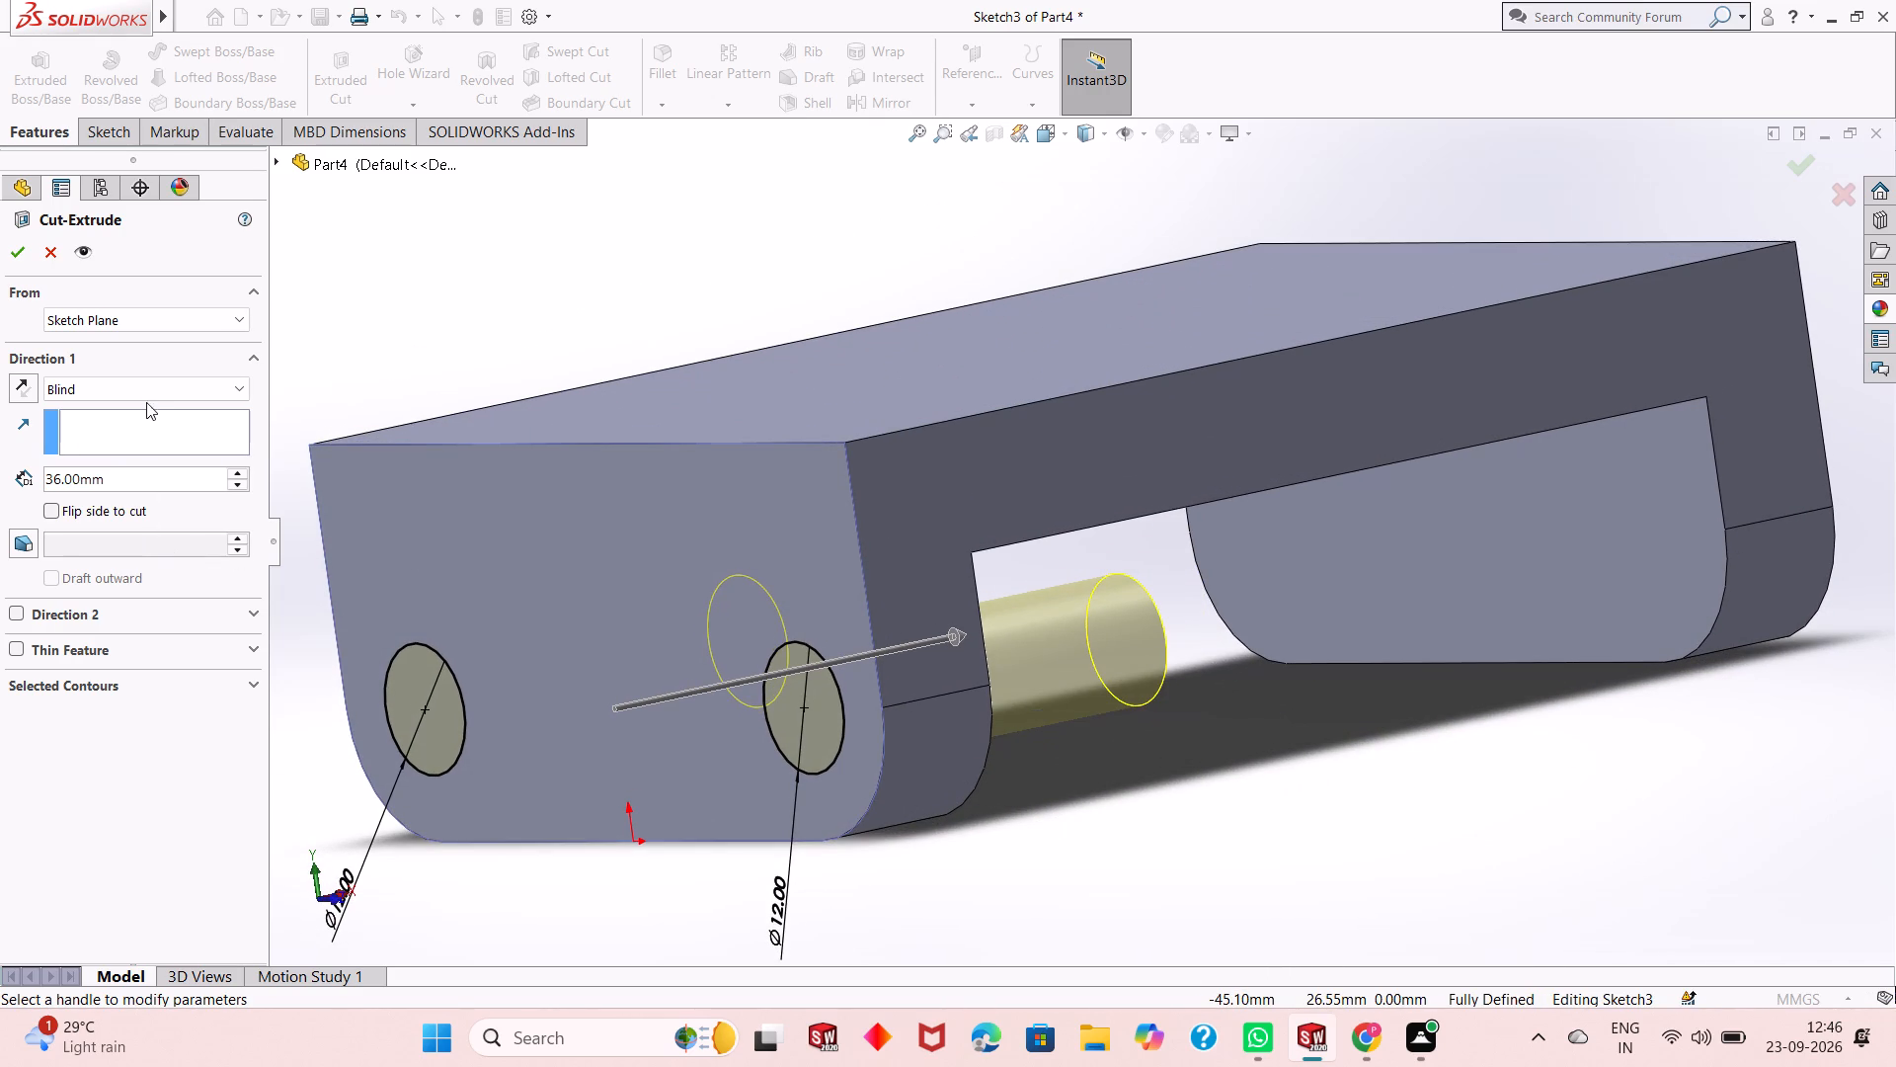
left_click(152, 383)
left_click(167, 420)
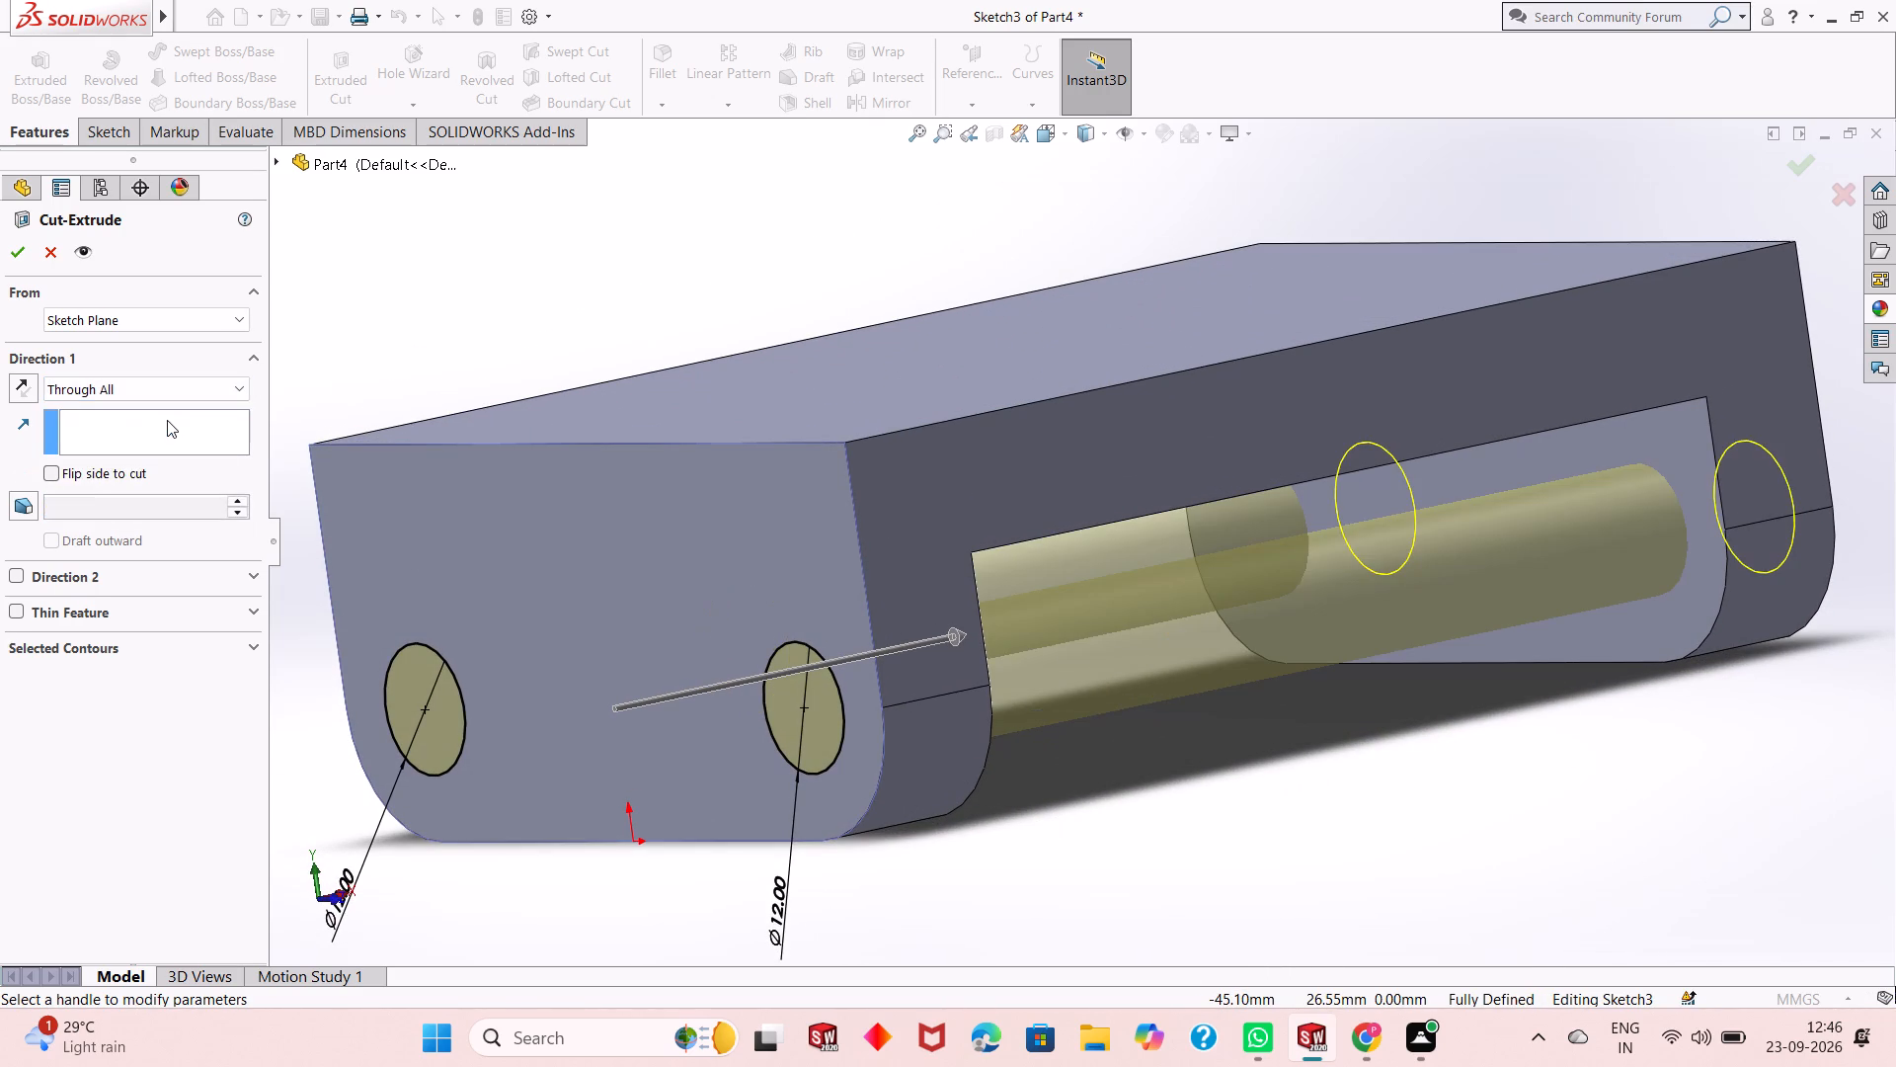
left_click(25, 259)
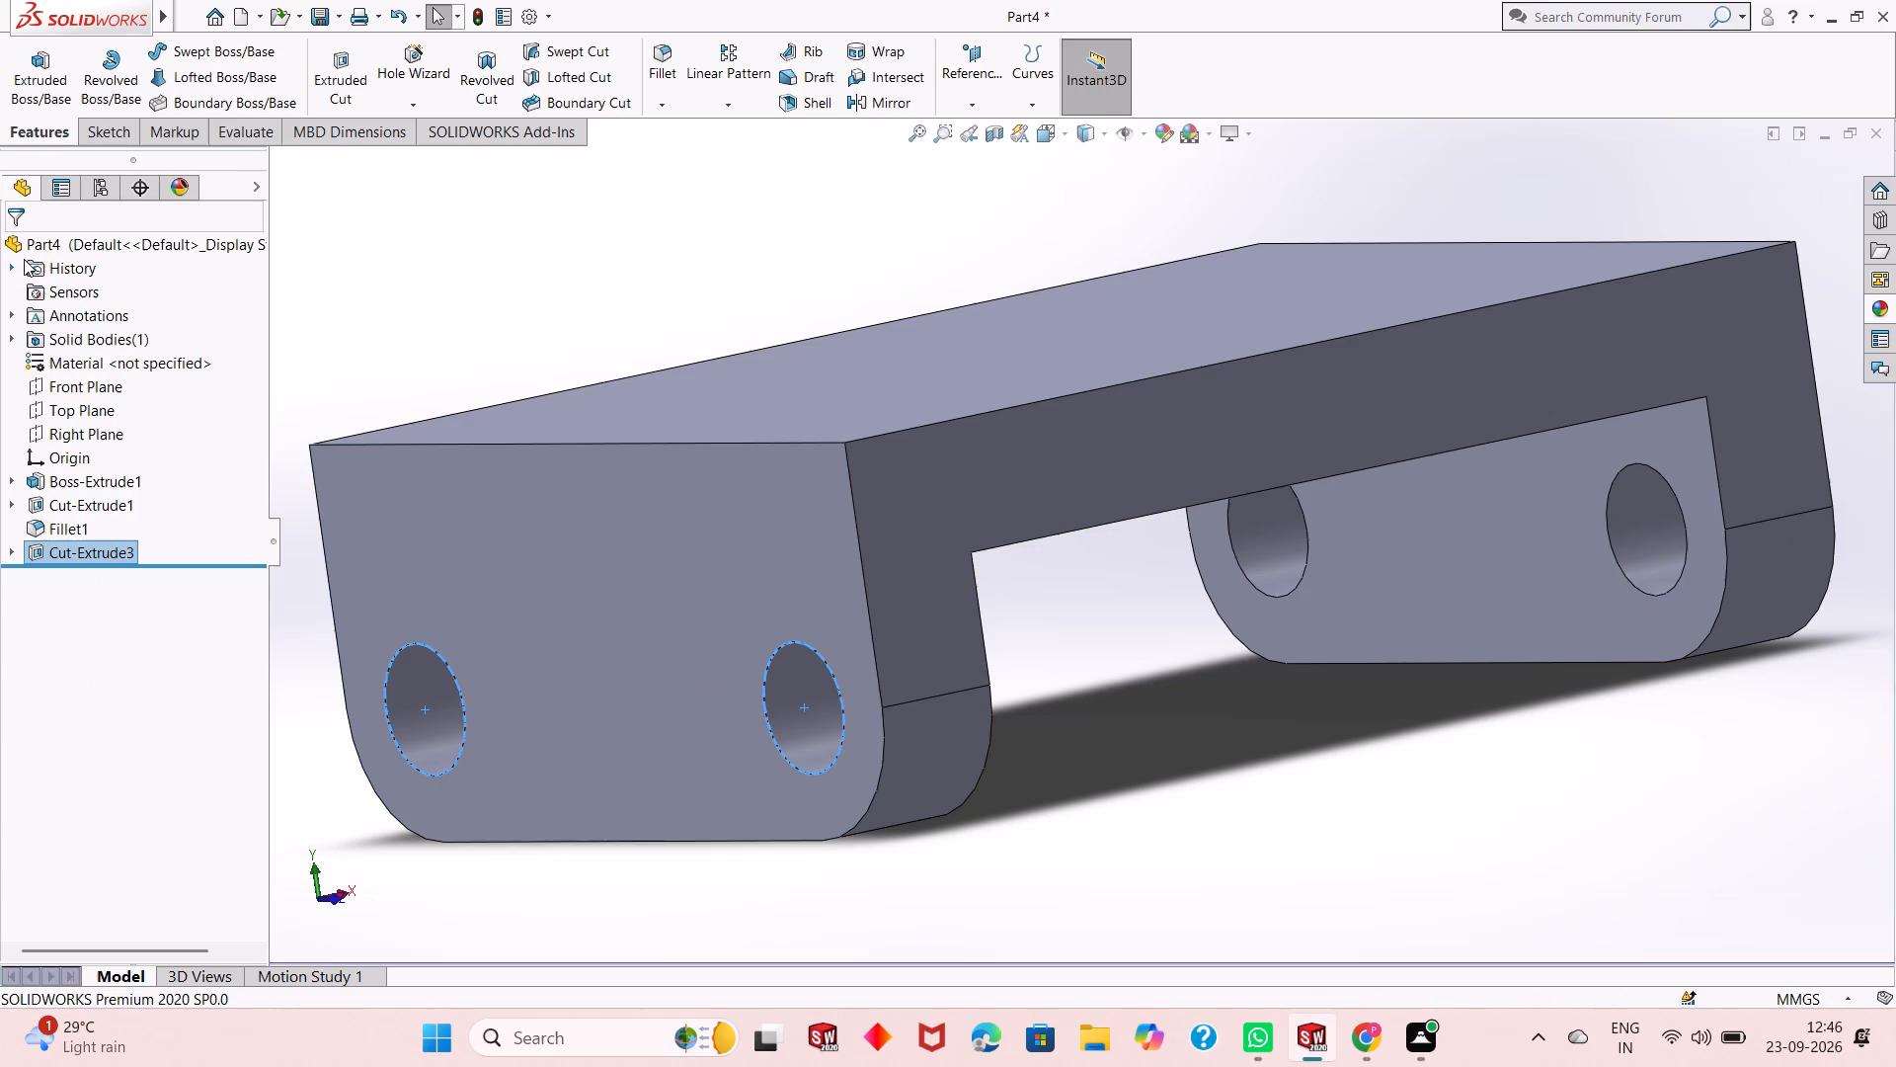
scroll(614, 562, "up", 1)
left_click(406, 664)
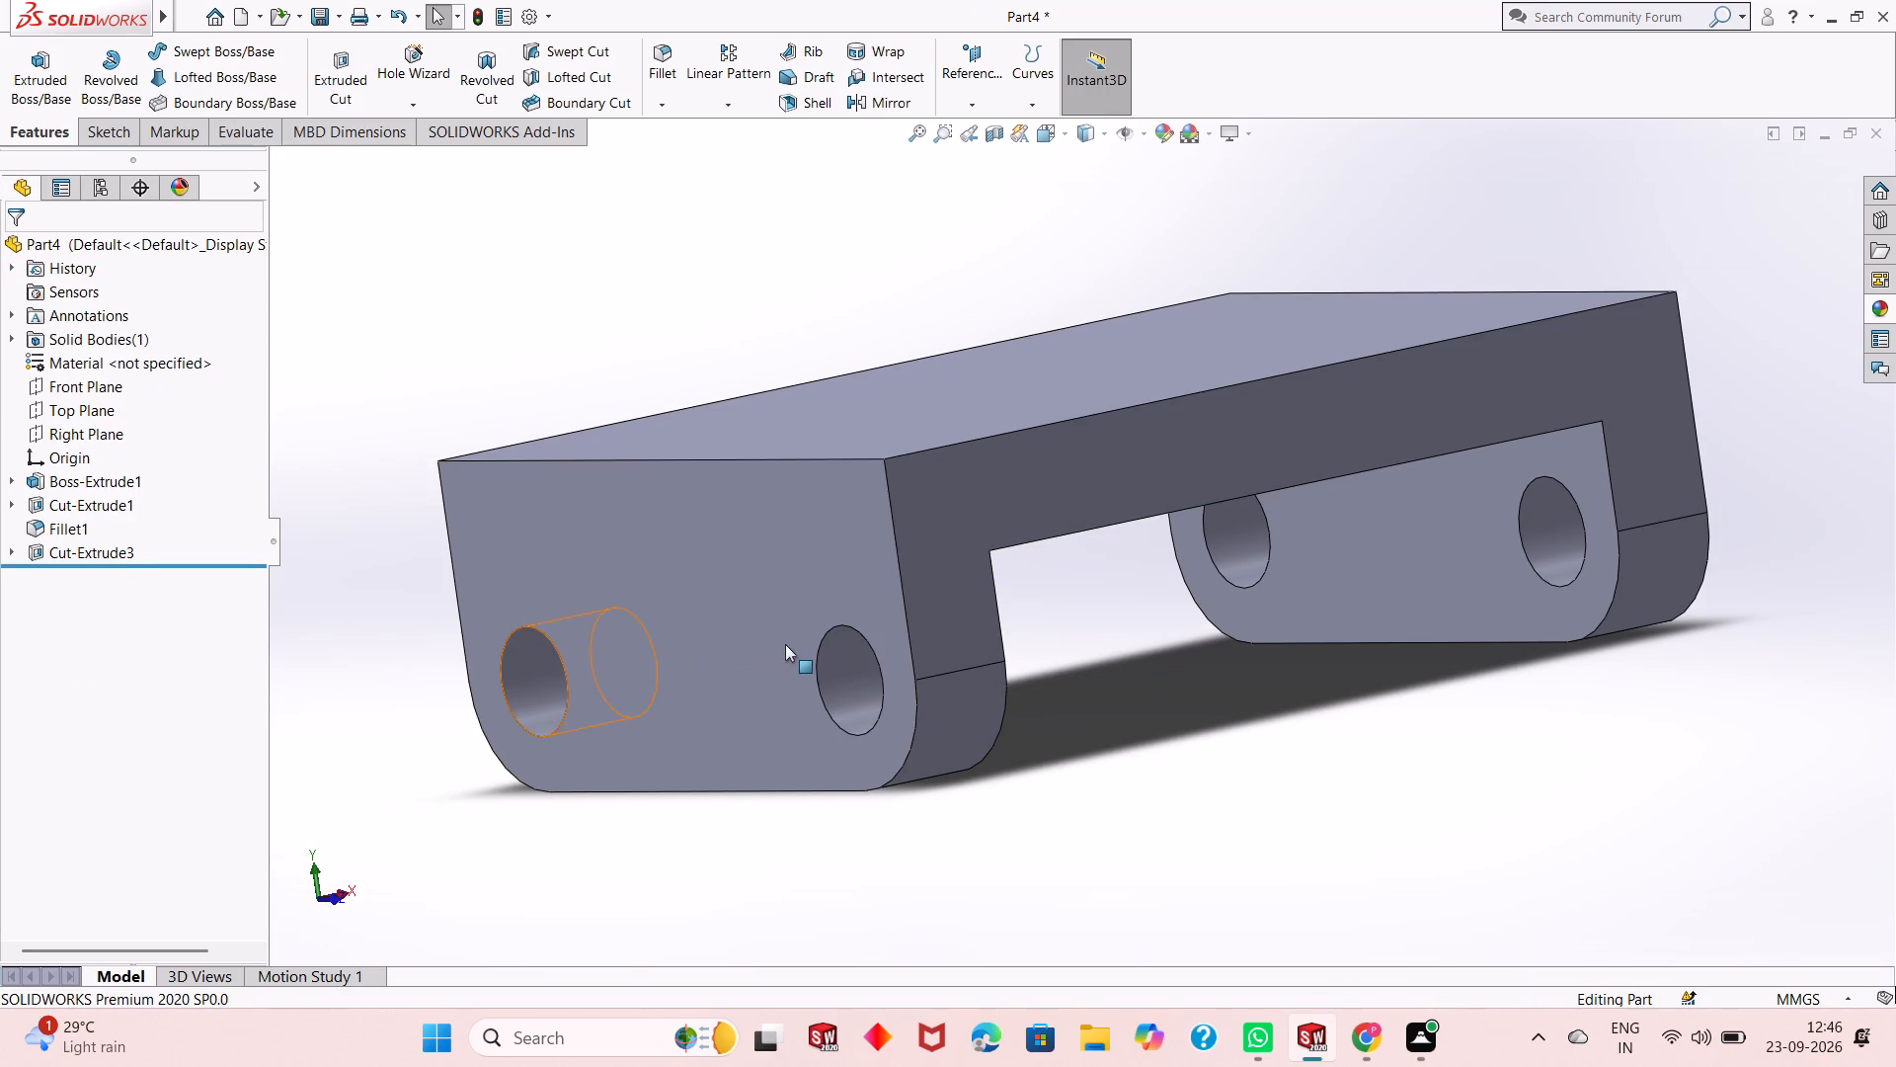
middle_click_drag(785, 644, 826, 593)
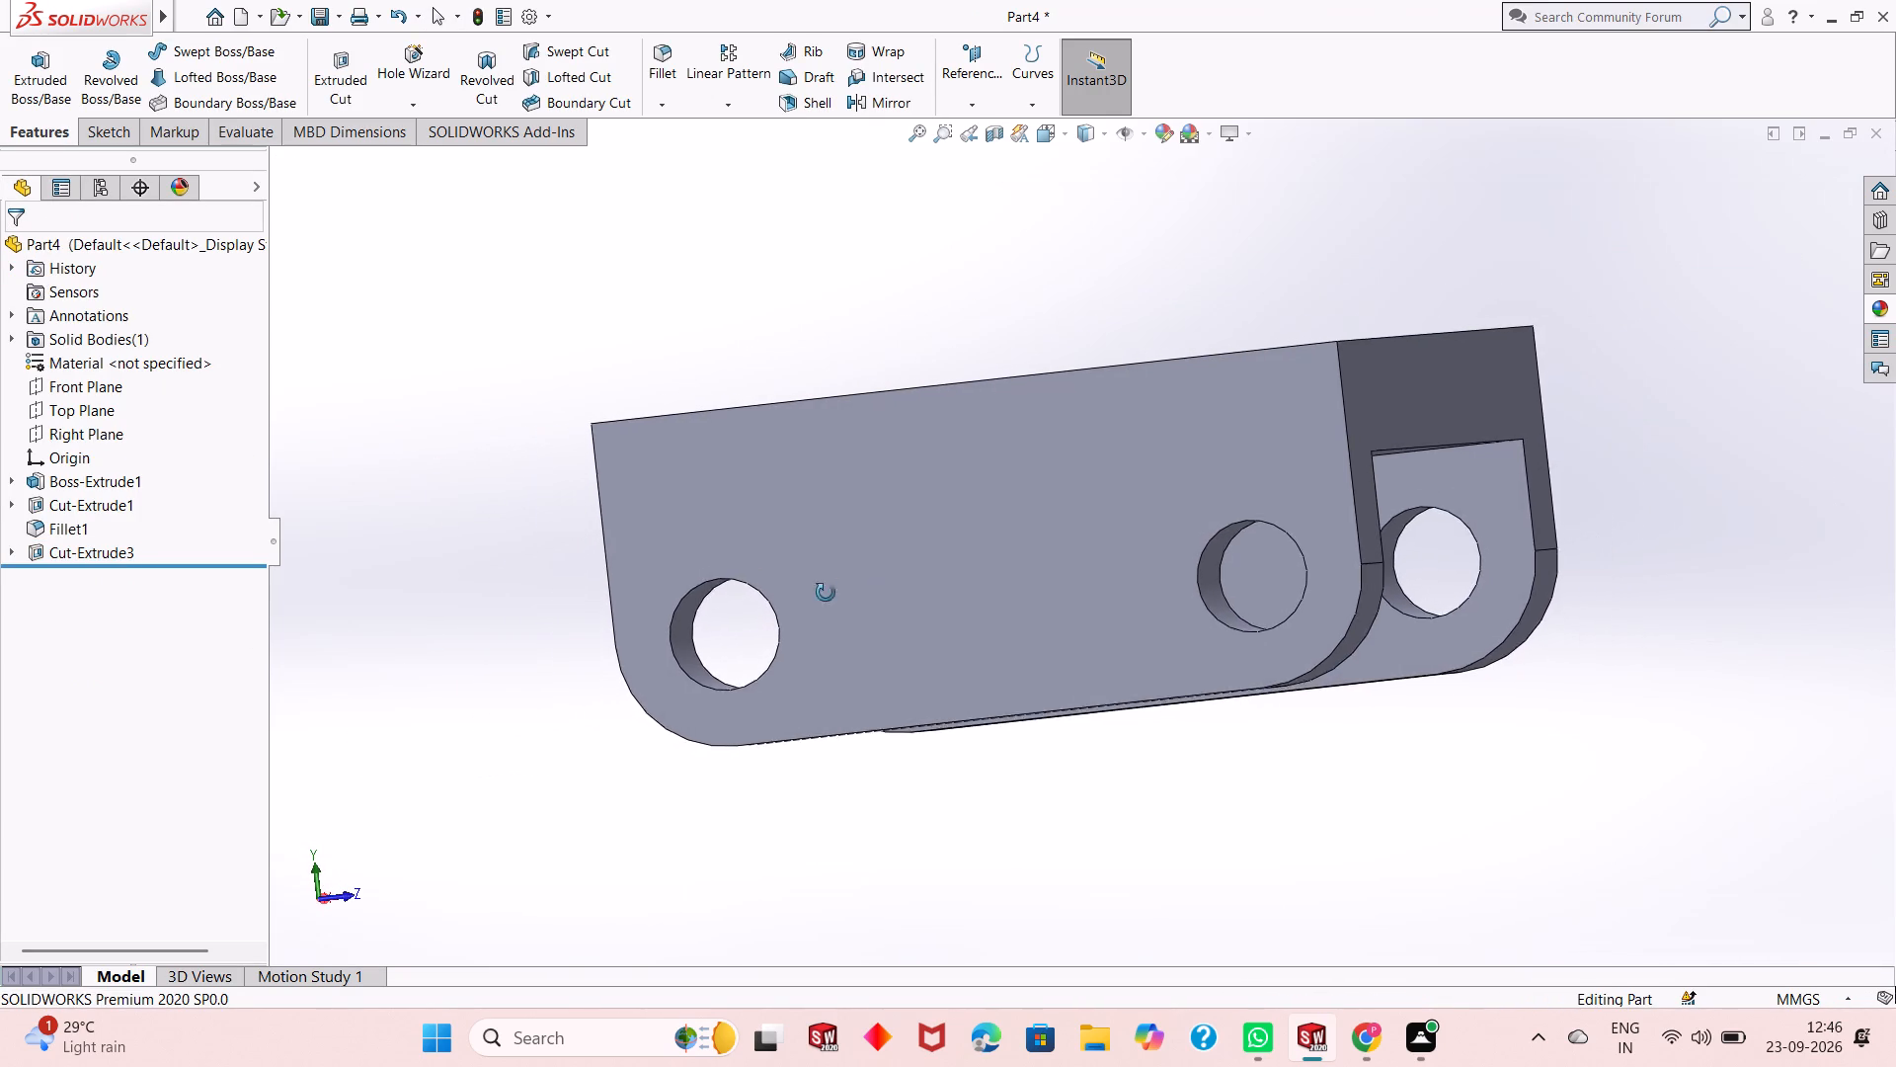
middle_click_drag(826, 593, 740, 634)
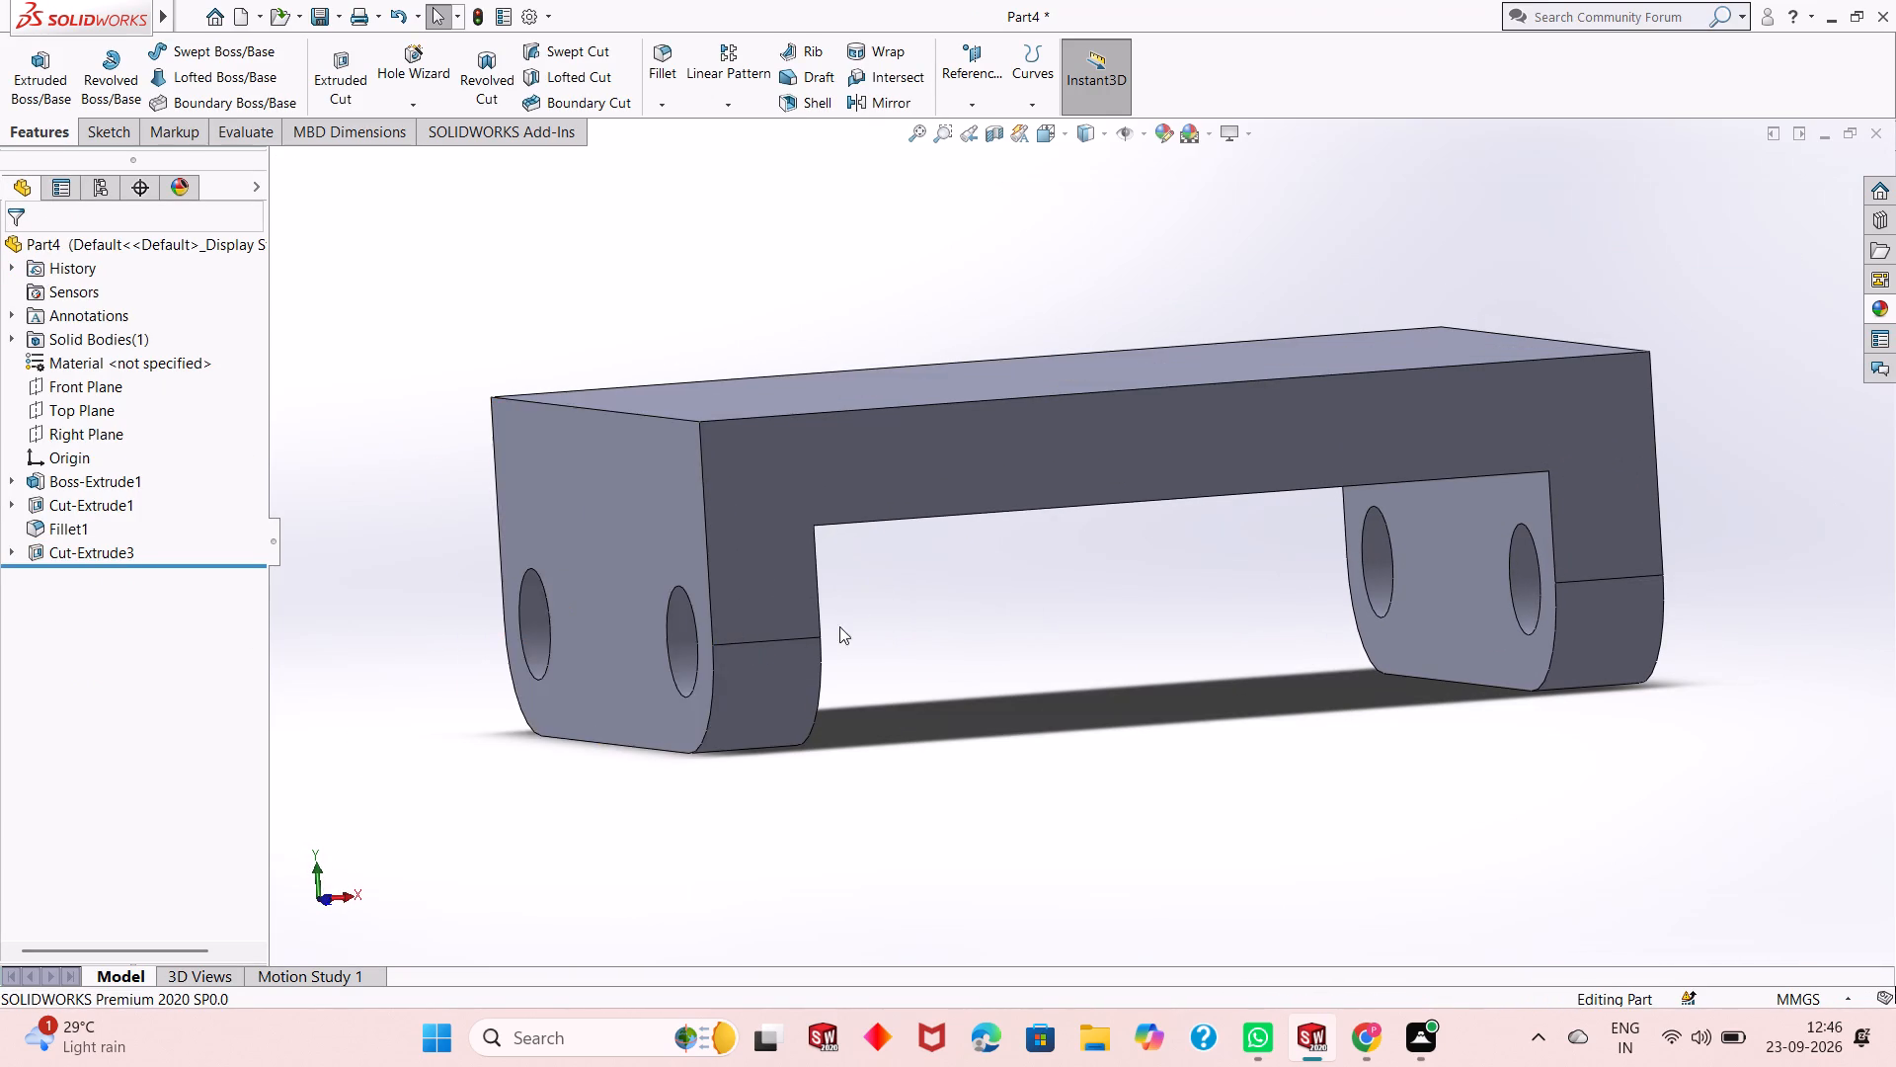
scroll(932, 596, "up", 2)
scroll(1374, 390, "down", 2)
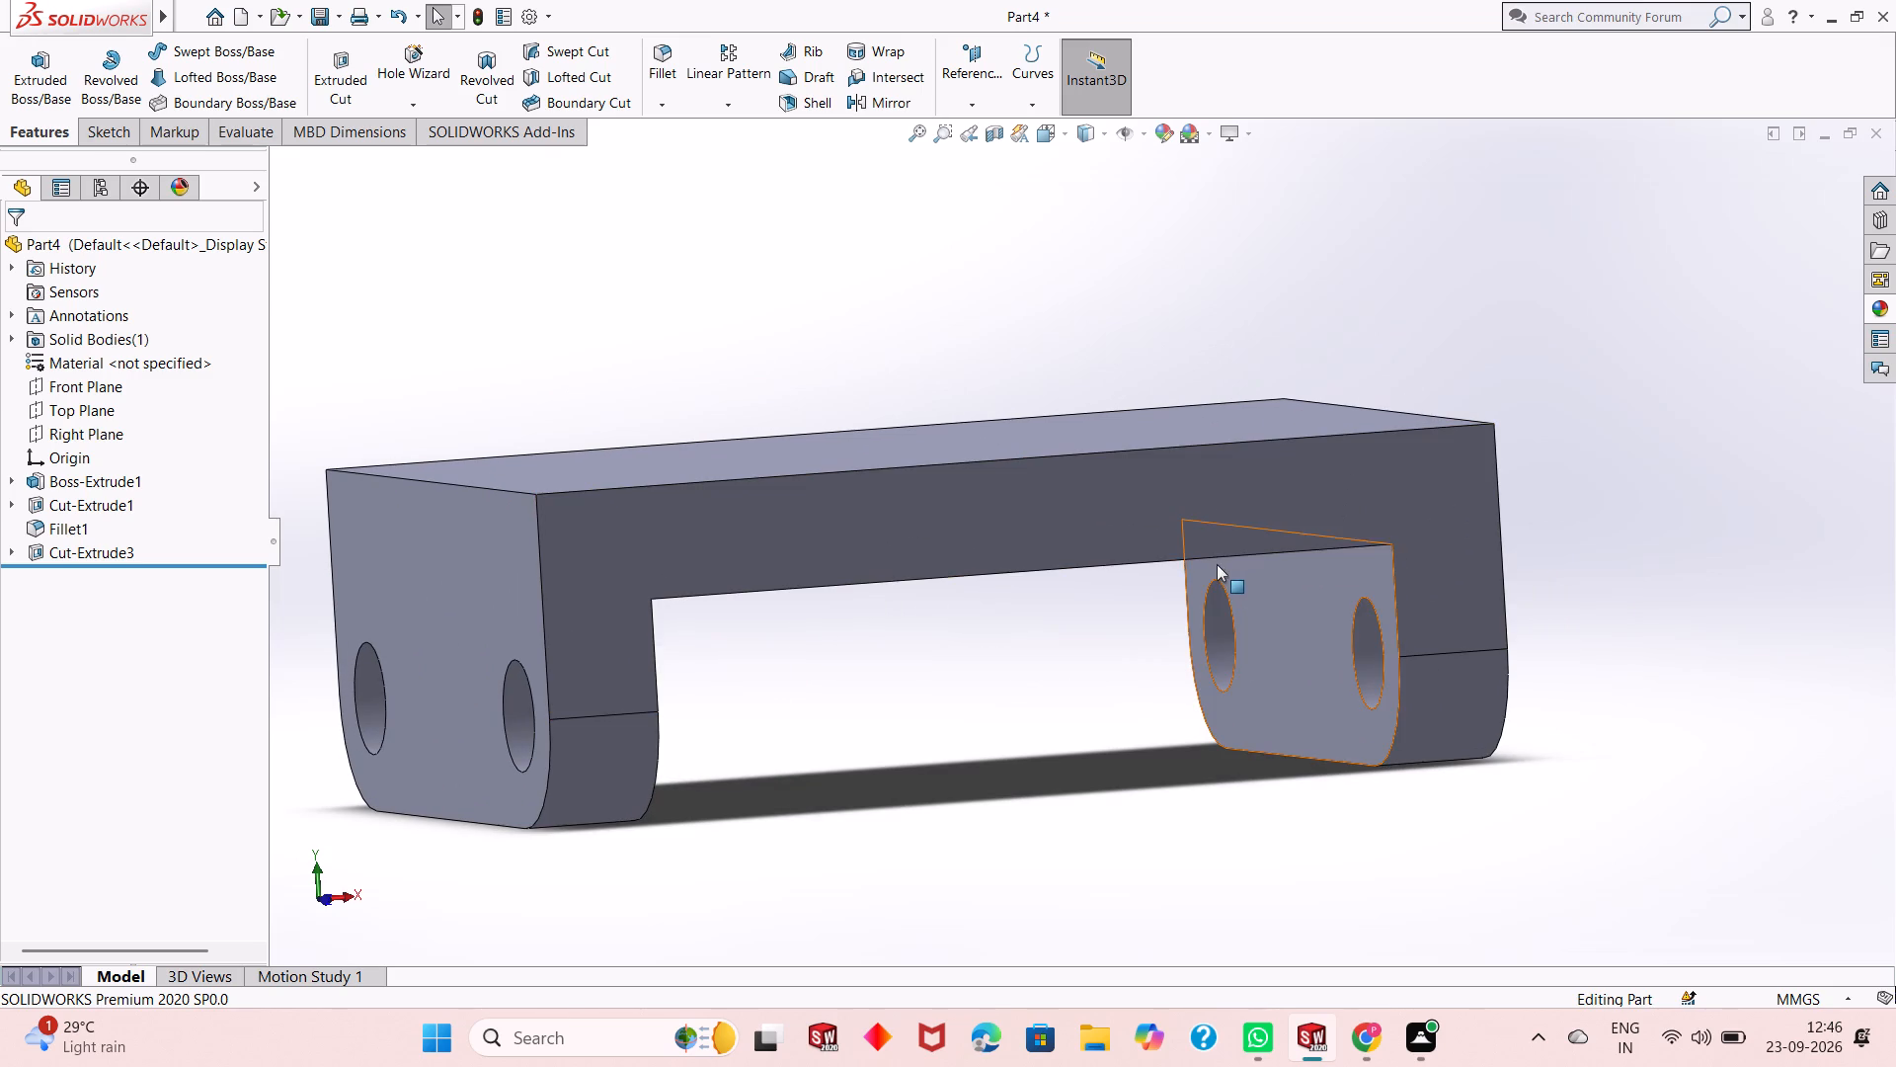
Start a sketch on the channel's front U-shaped face and view it square-on.
scroll(1105, 649, "up", 2)
scroll(979, 382, "down", 2)
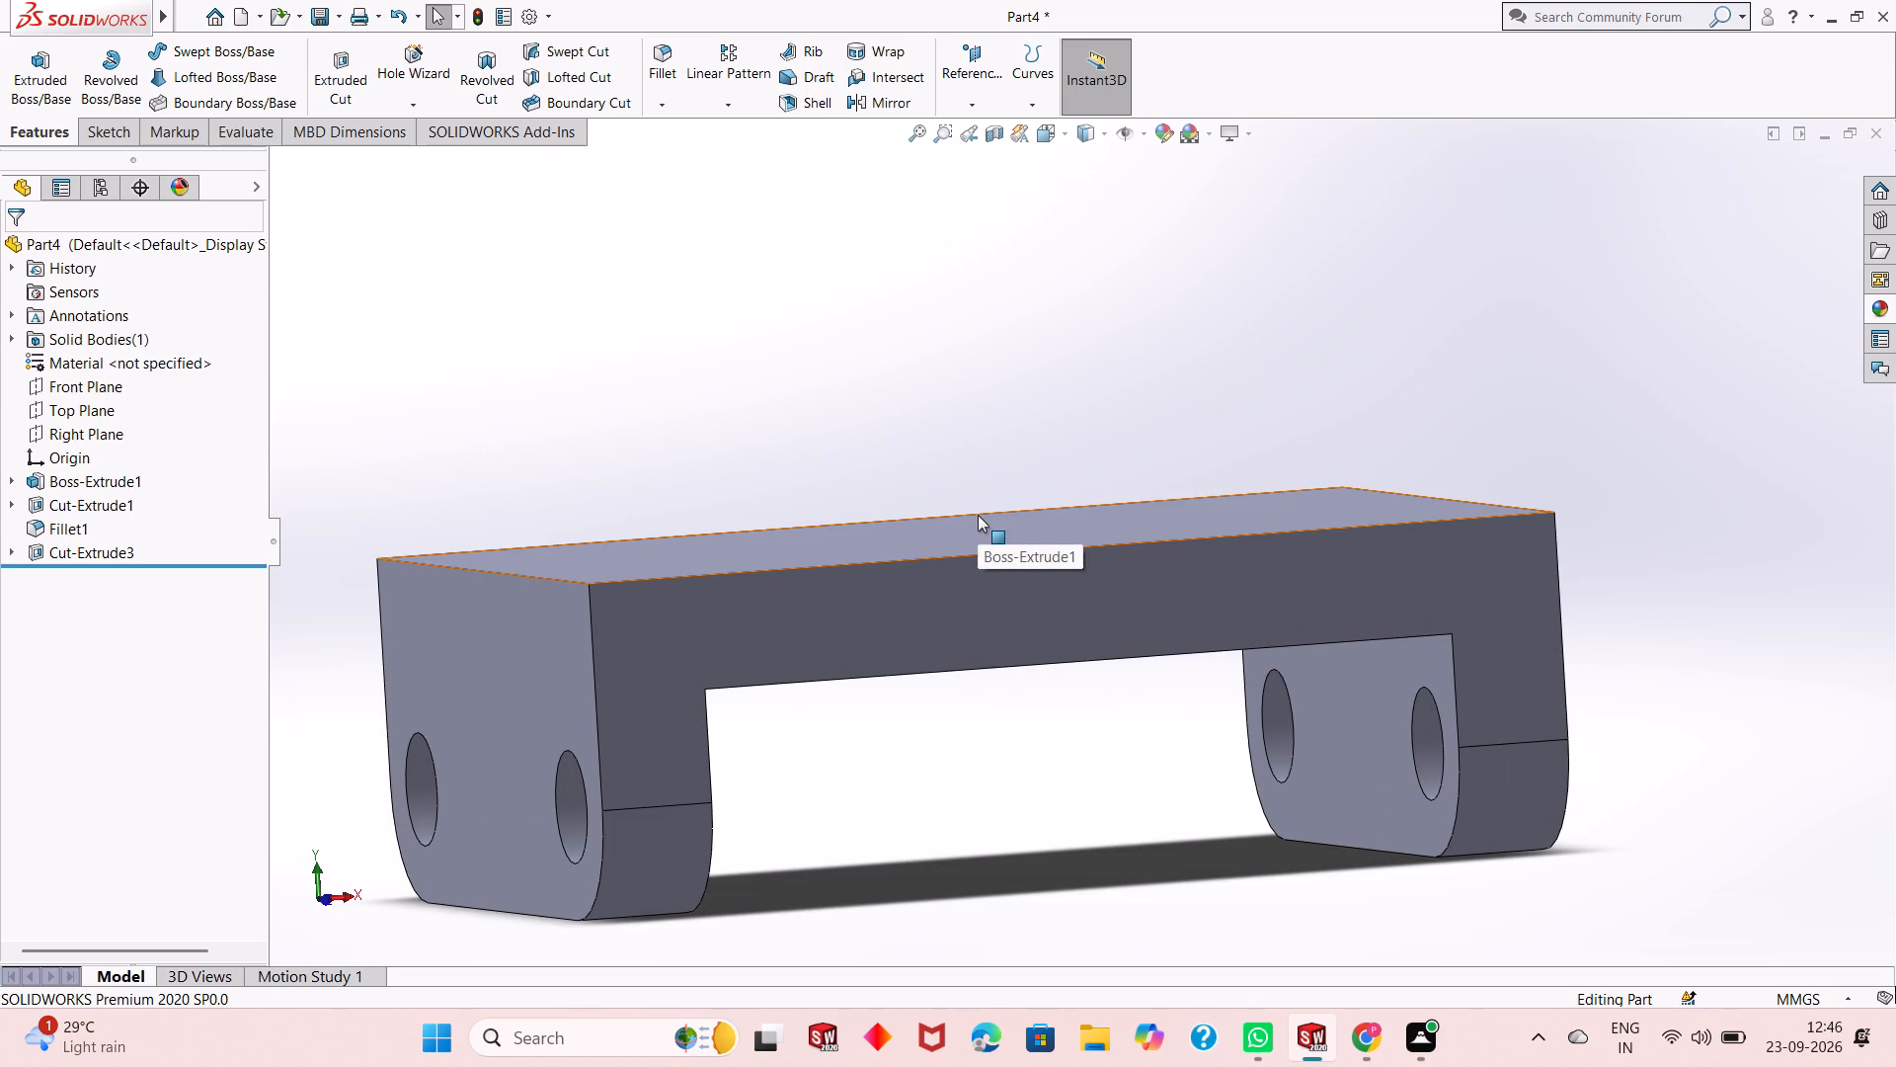
scroll(1044, 453, "down", 2)
scroll(1045, 452, "up", 3)
scroll(1056, 746, "up", 1)
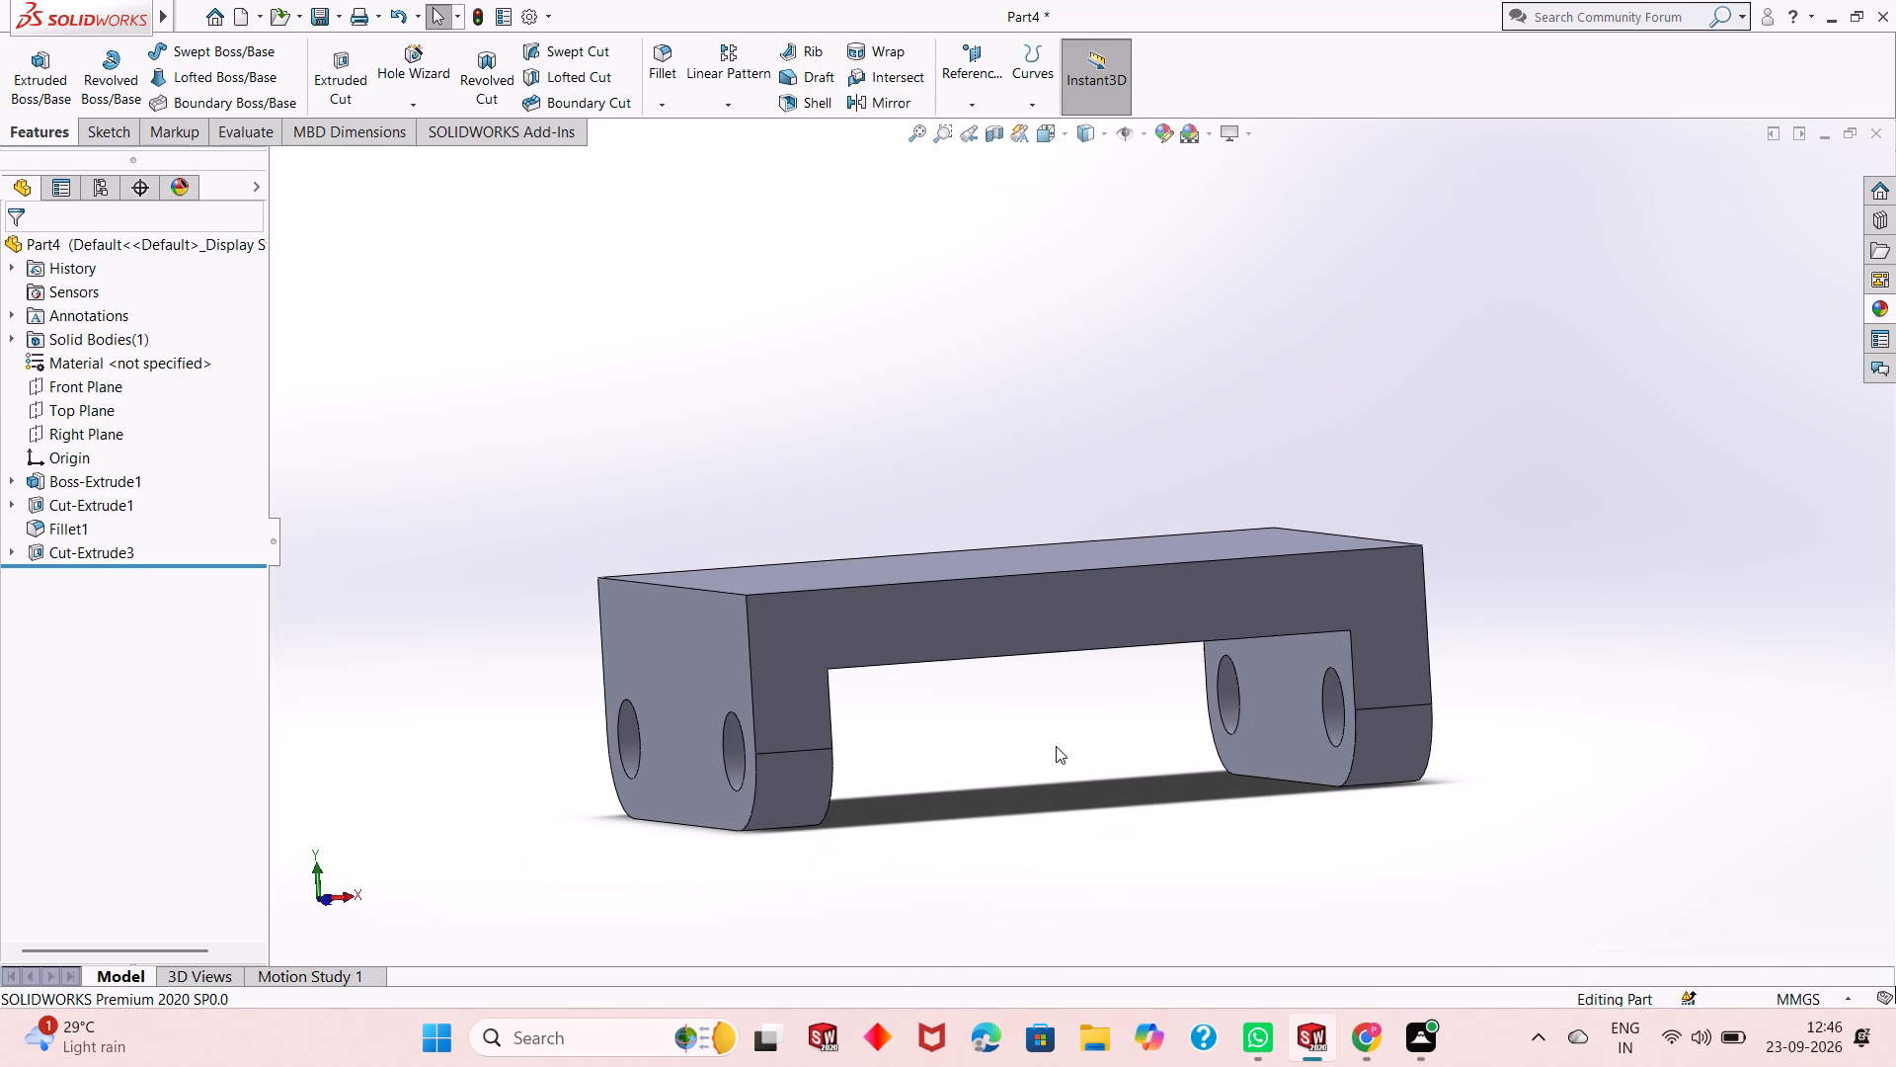
middle_click_drag(1048, 698, 1052, 710)
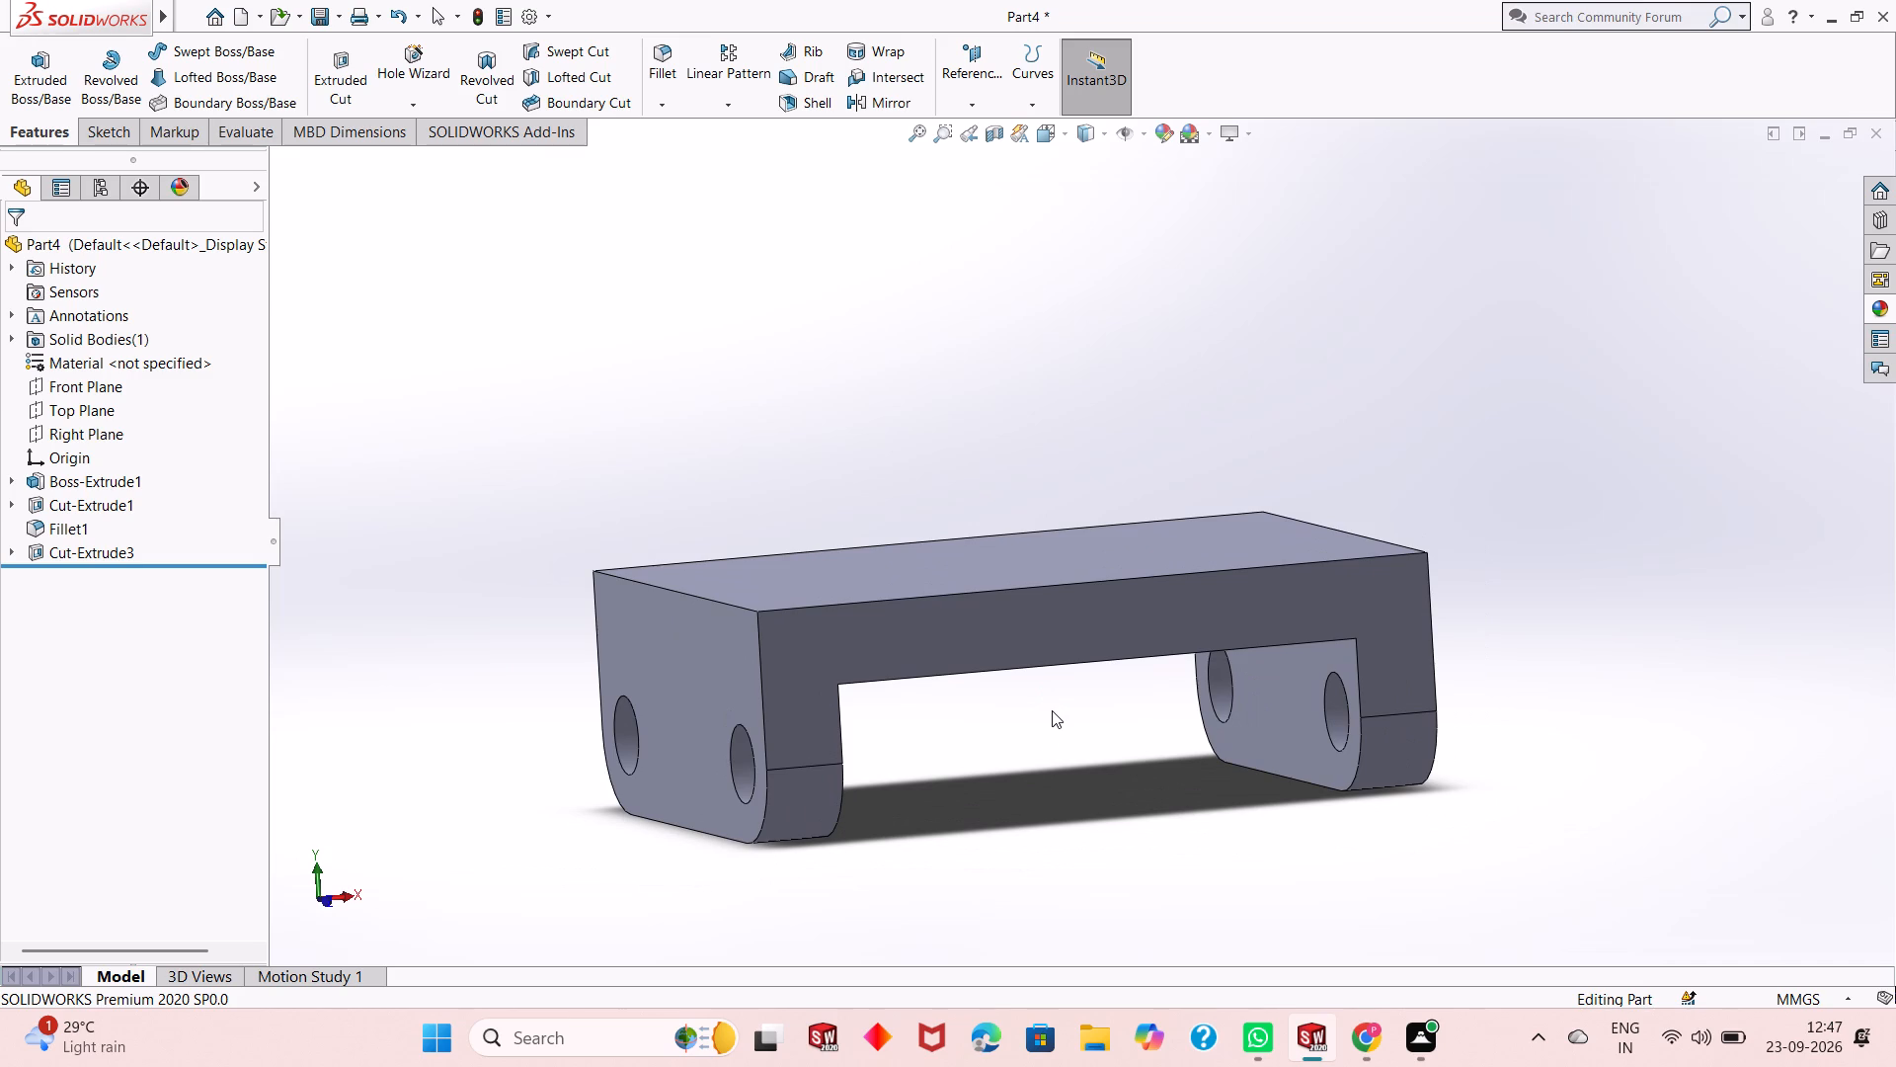
left_click(1375, 599)
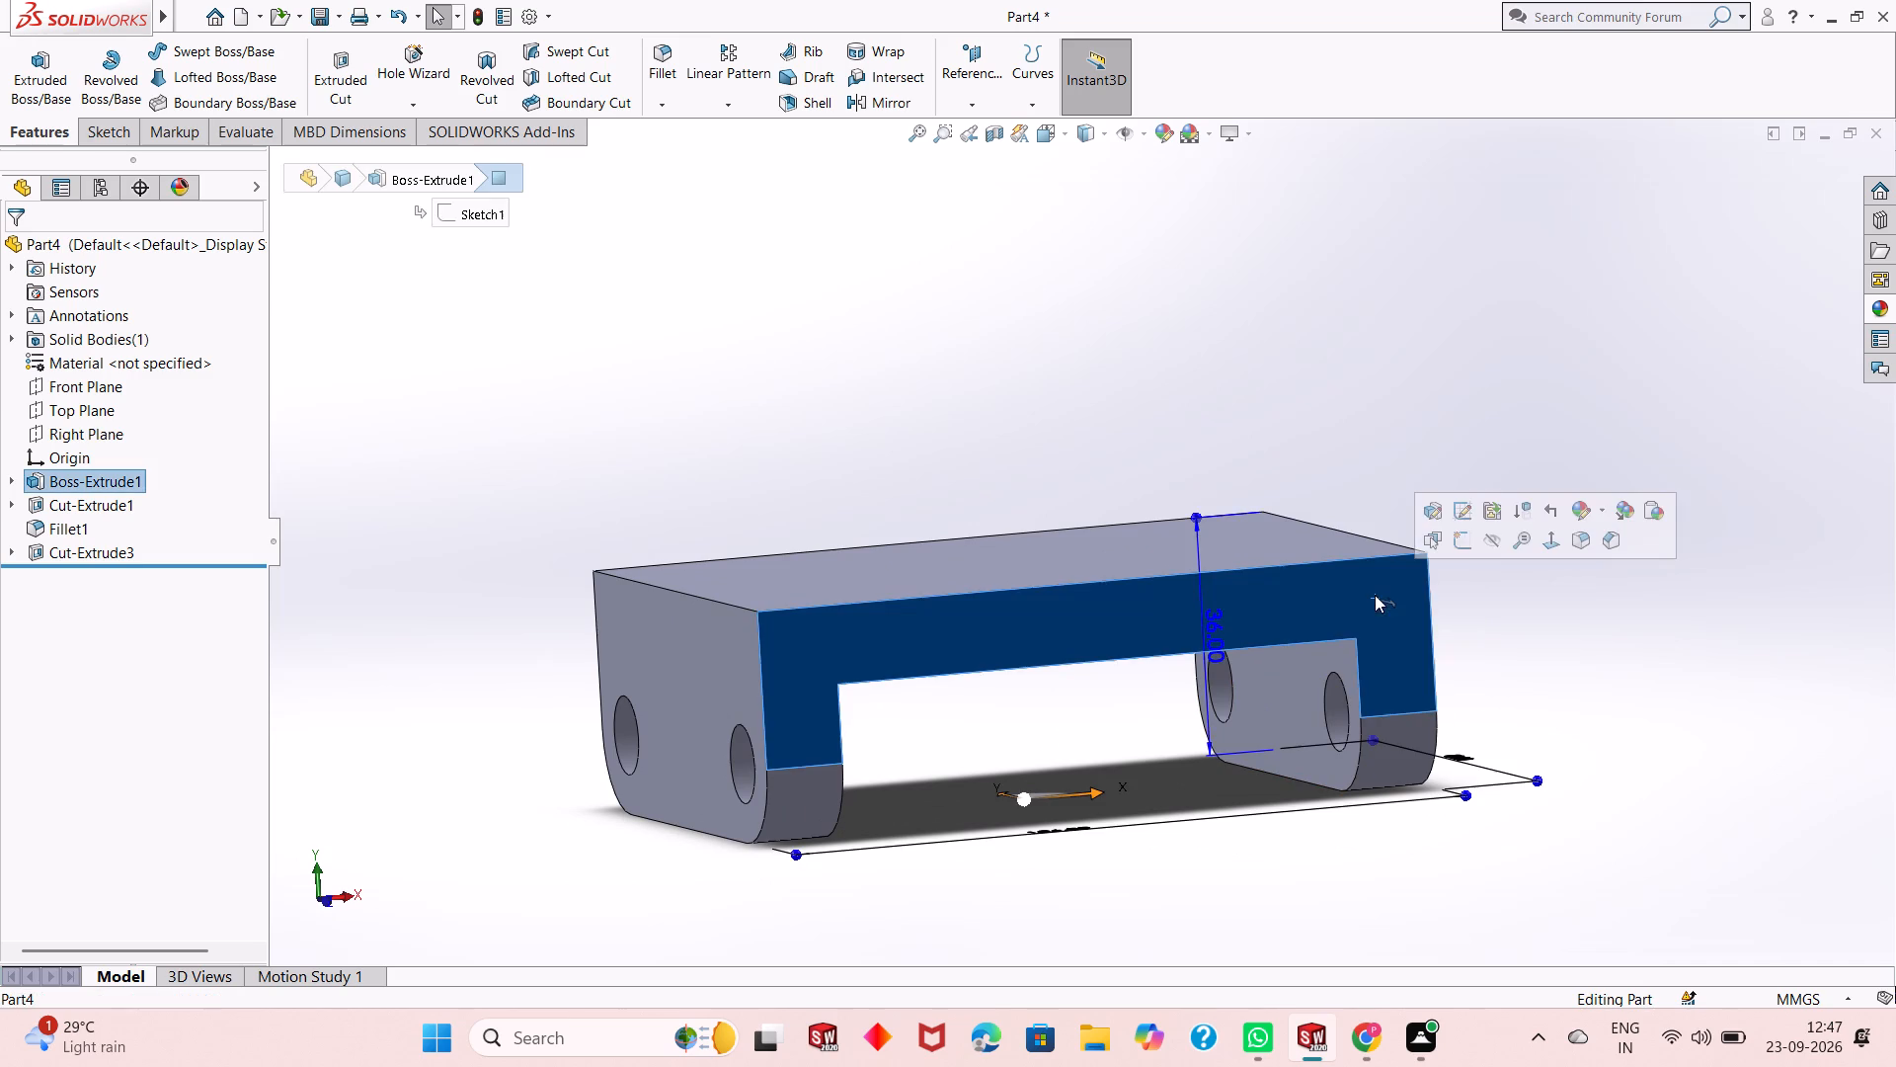
left_click(1470, 545)
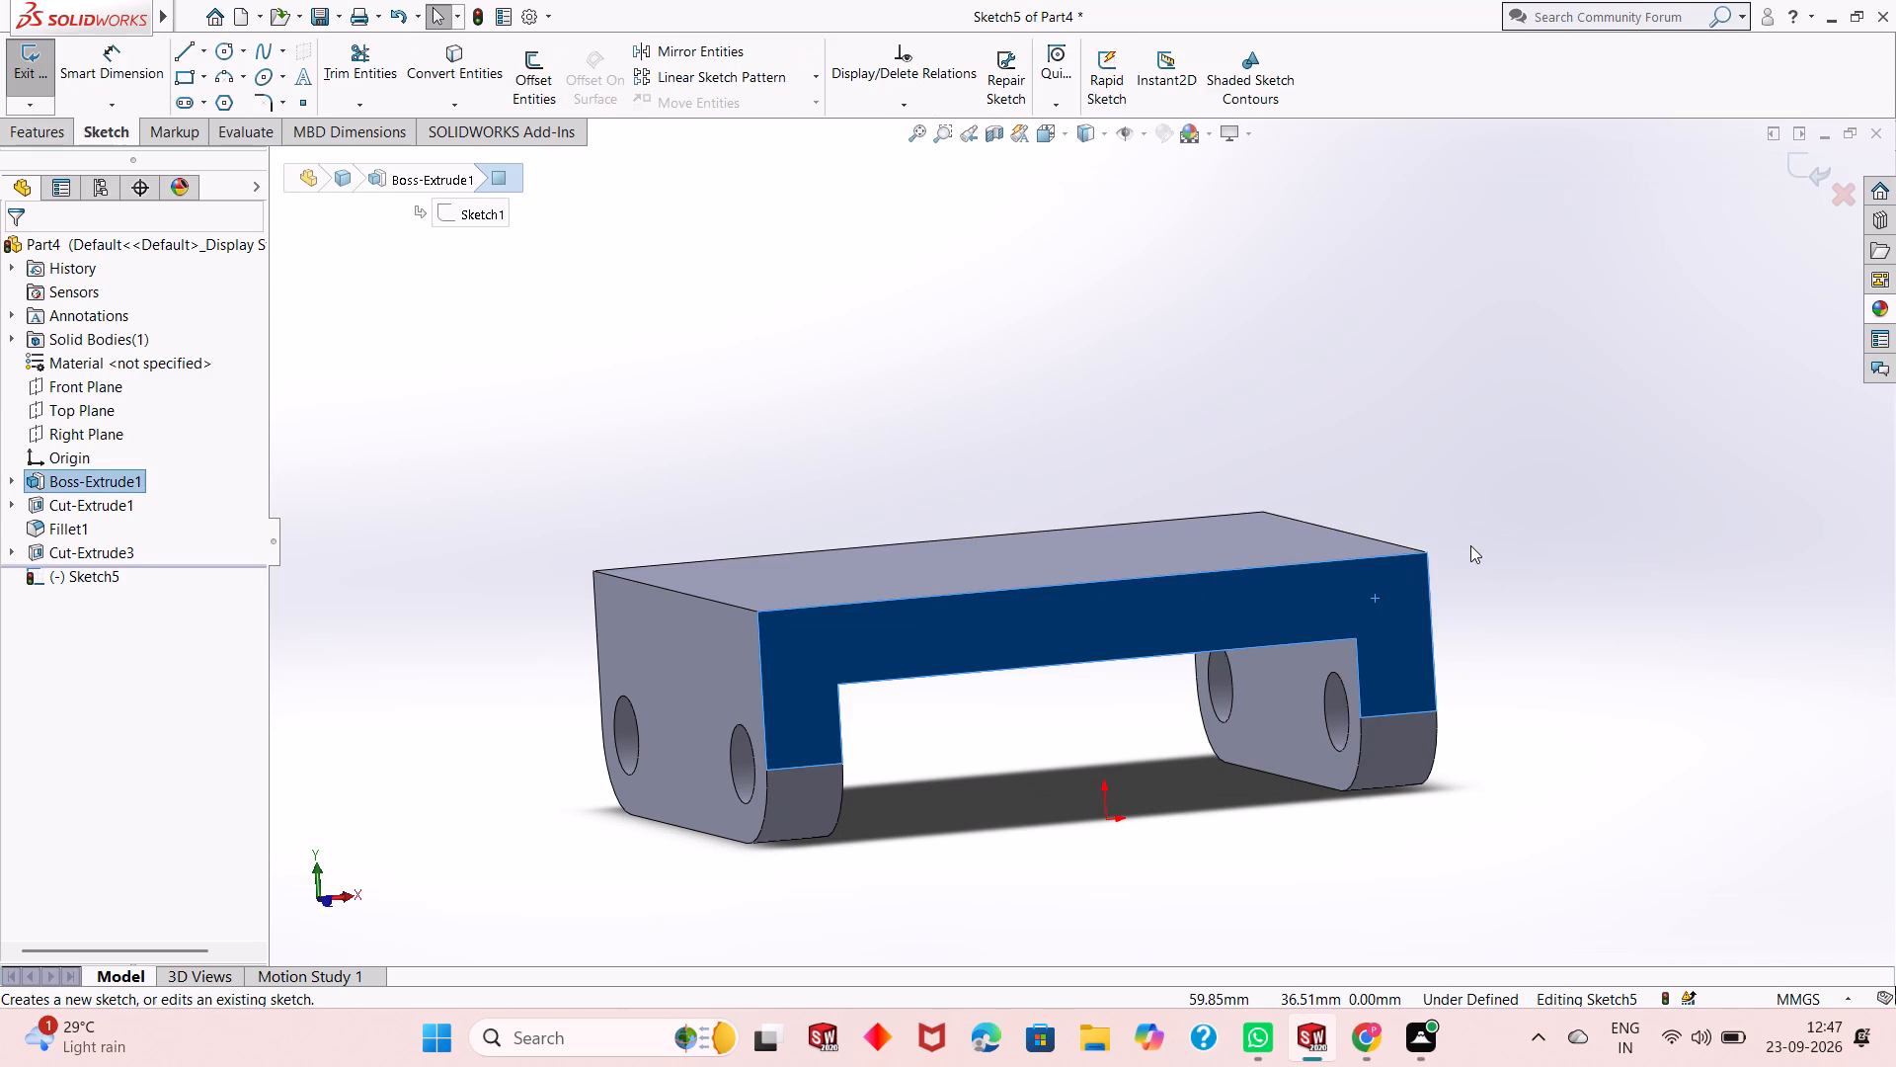
key("ctrl+8")
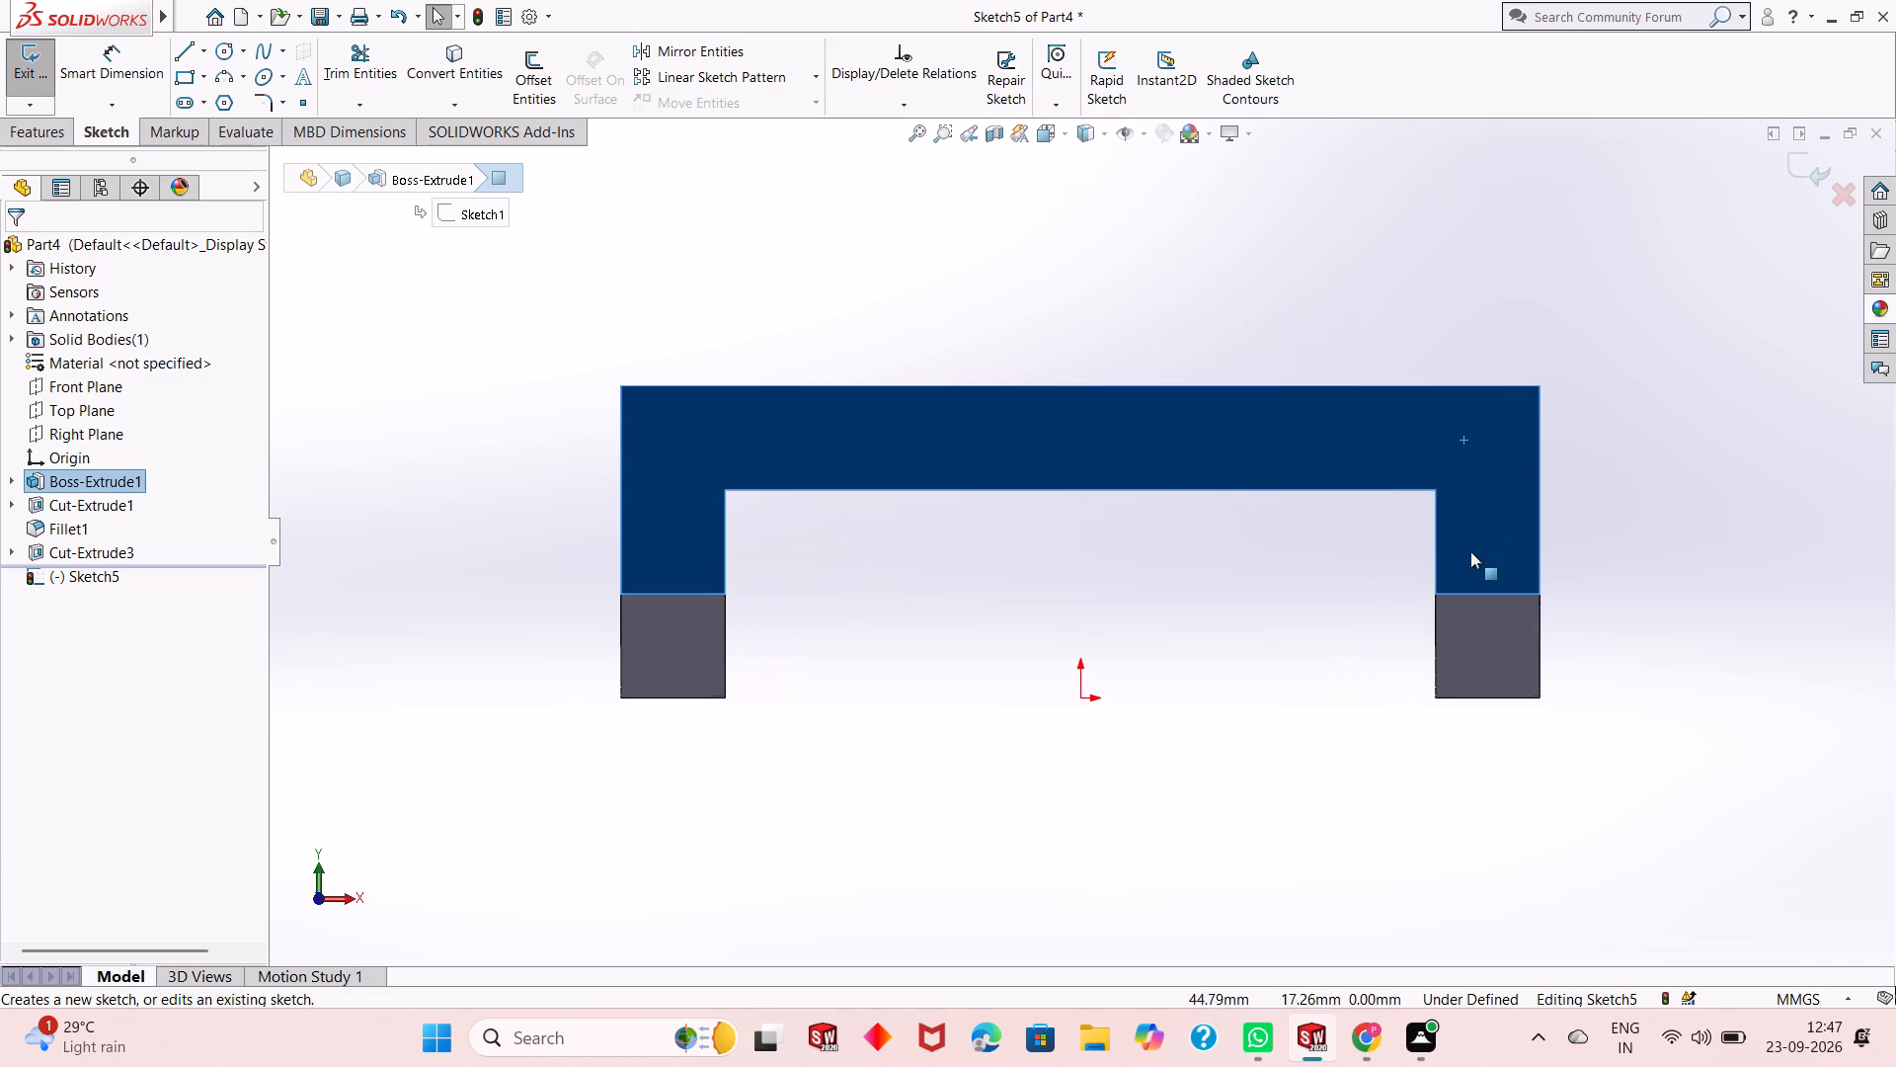
left_click(1284, 760)
key("Escape")
Sketch a corner rectangle about 11 mm wide and 29 mm high, rising from the top edge's outer corner at the +X end.
scroll(1557, 381, "up", 2)
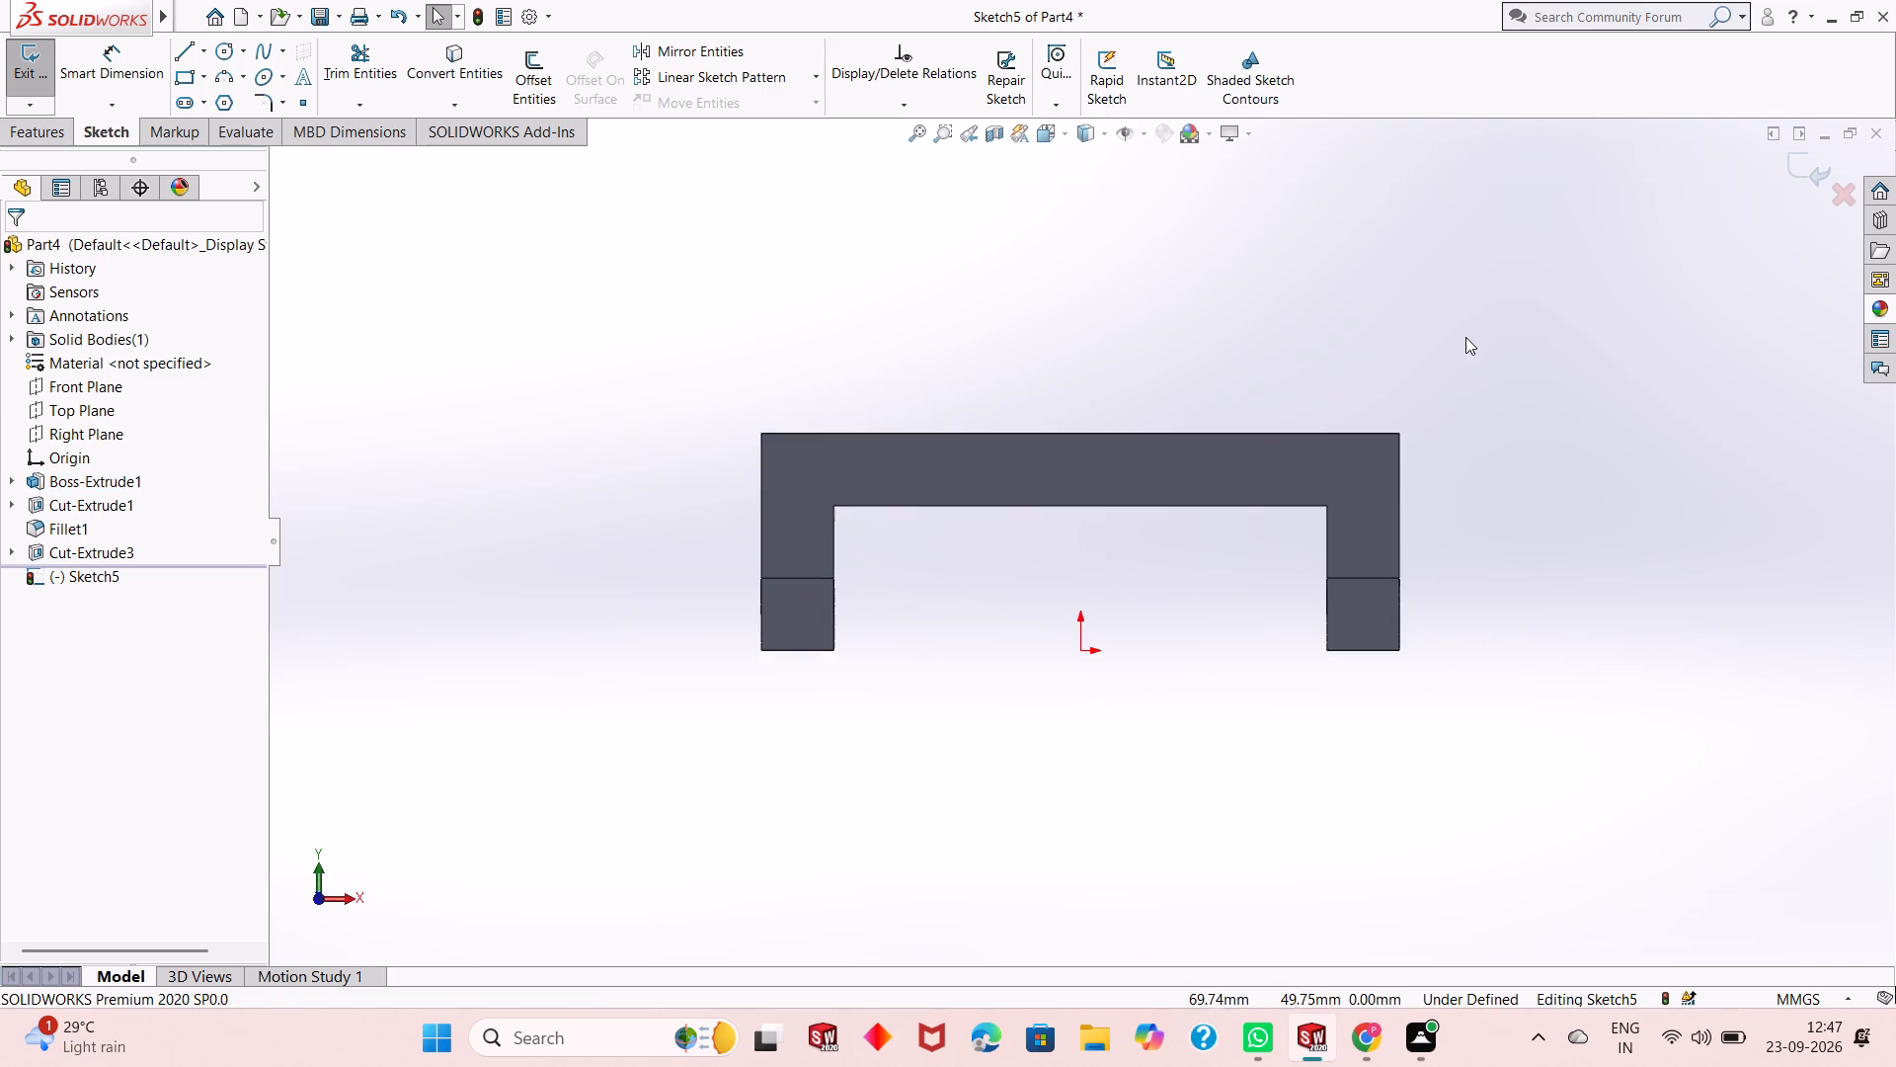
scroll(1444, 319, "down", 2)
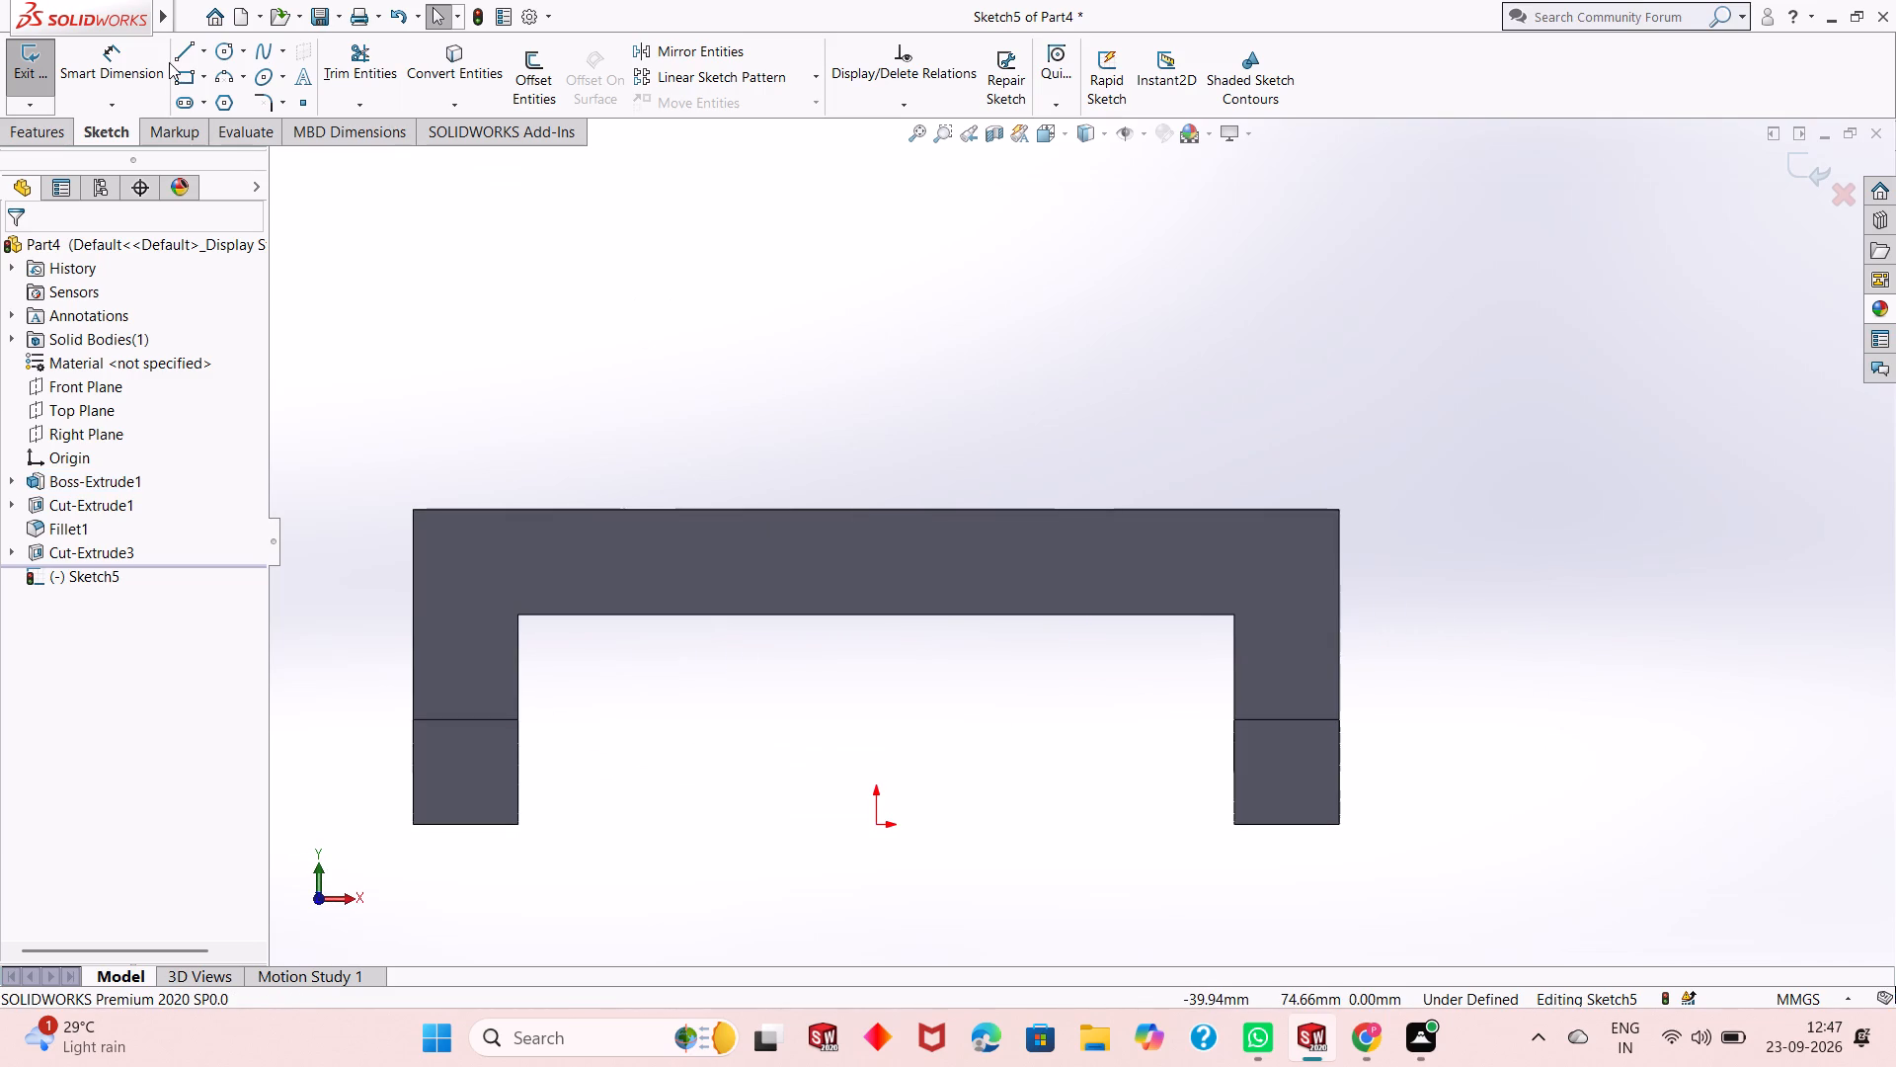
left_click(187, 81)
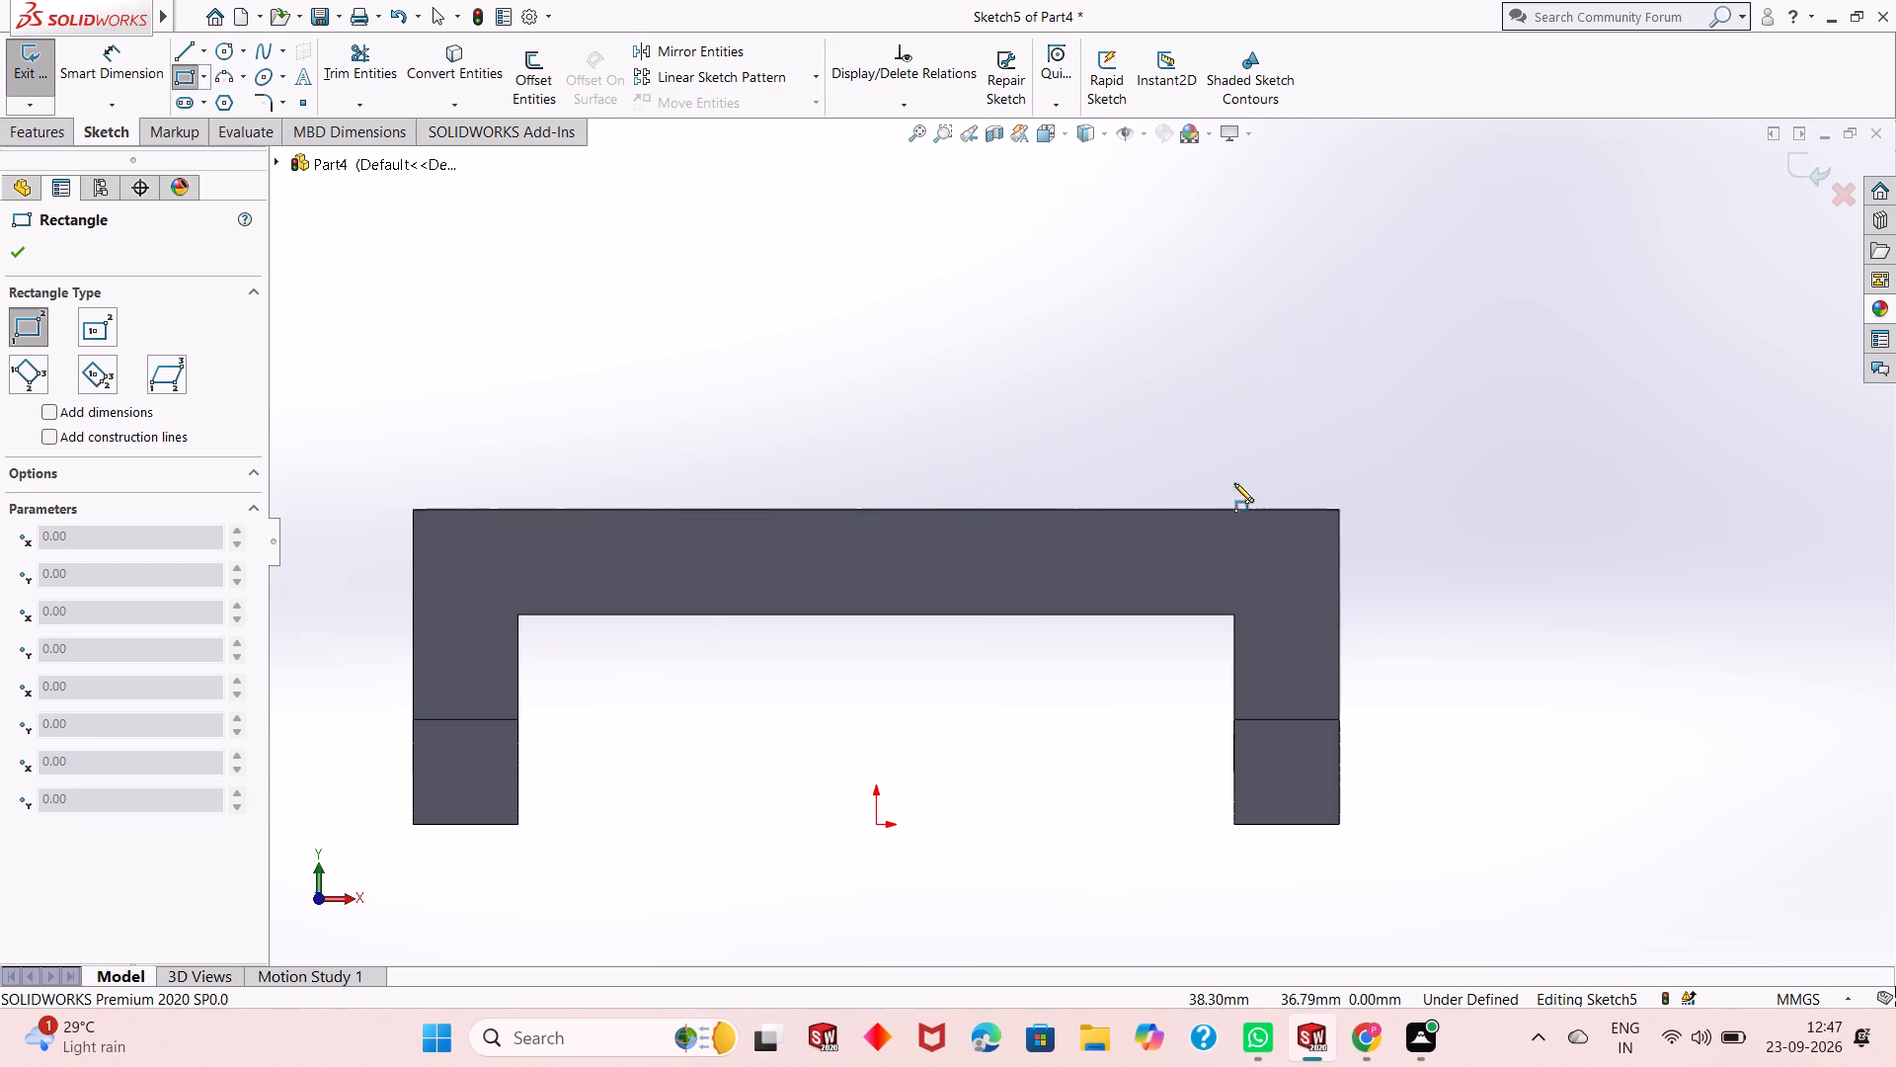
left_click(1340, 512)
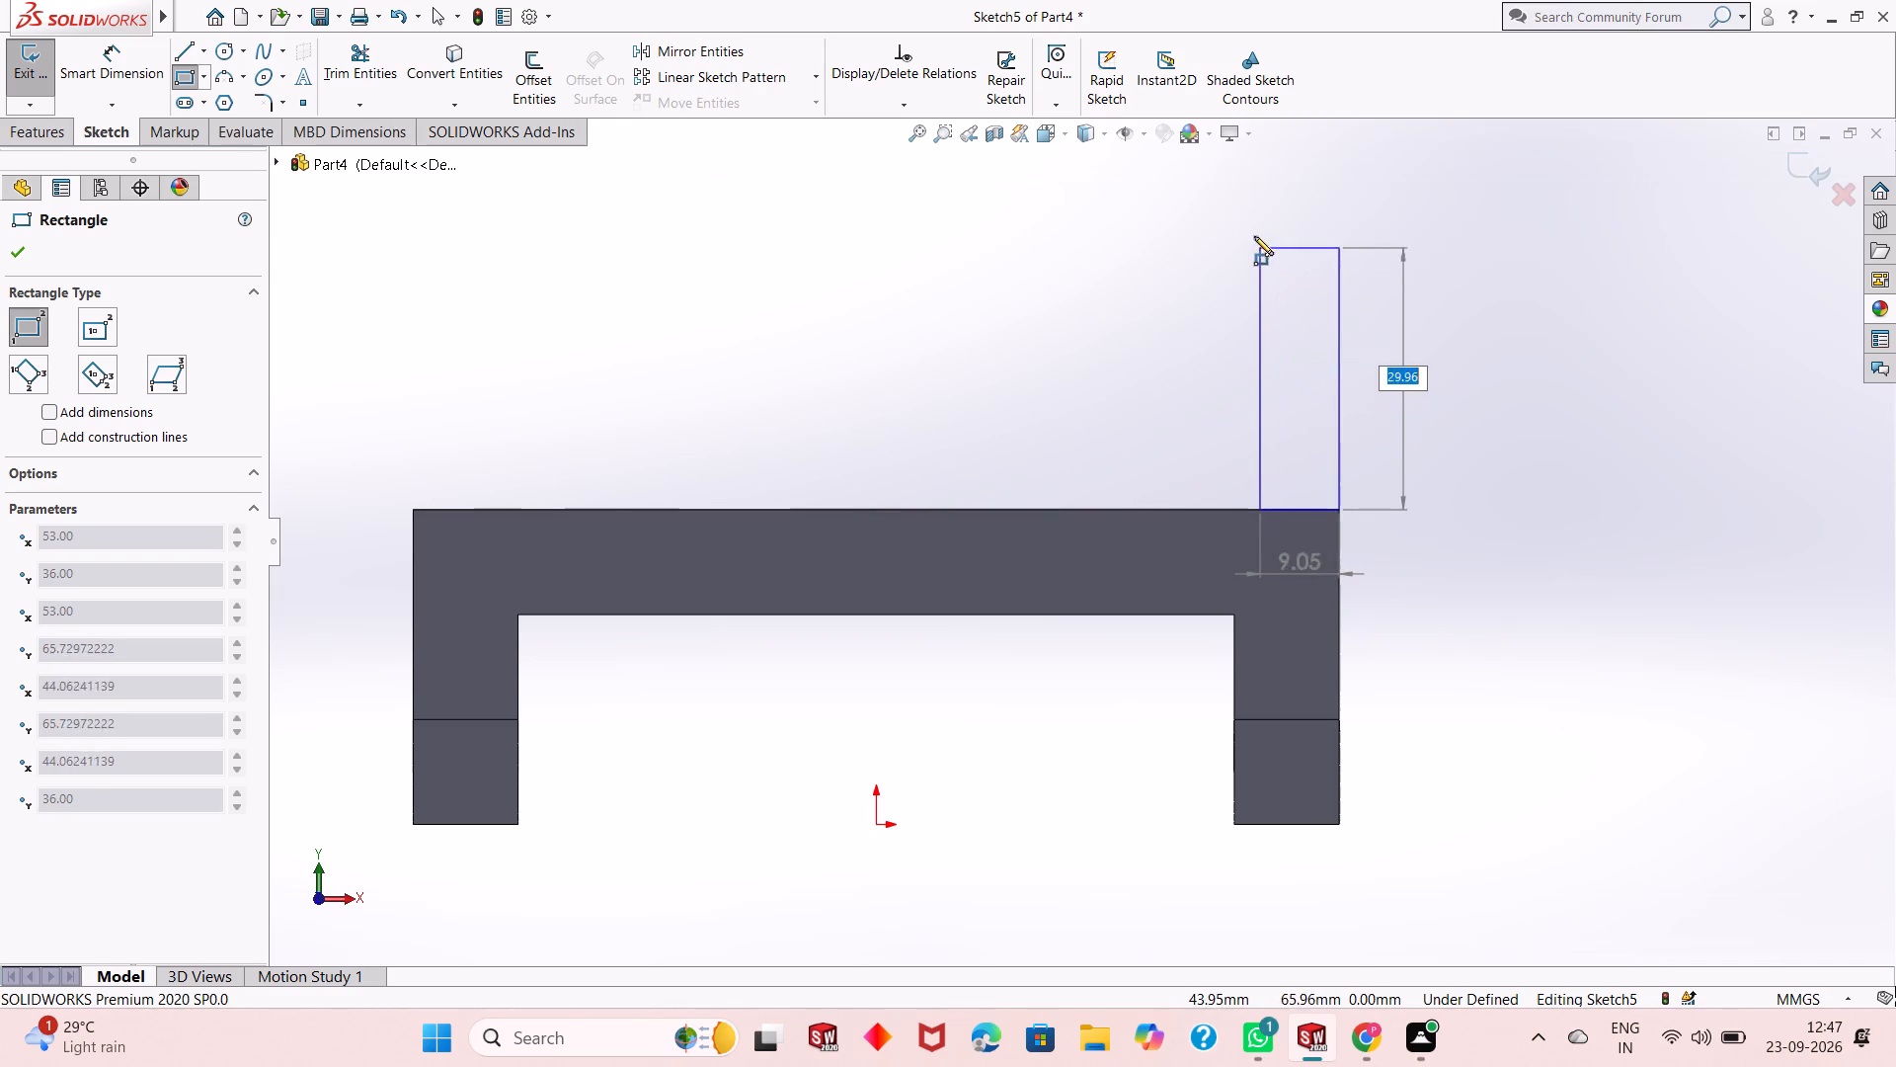
left_click(1241, 259)
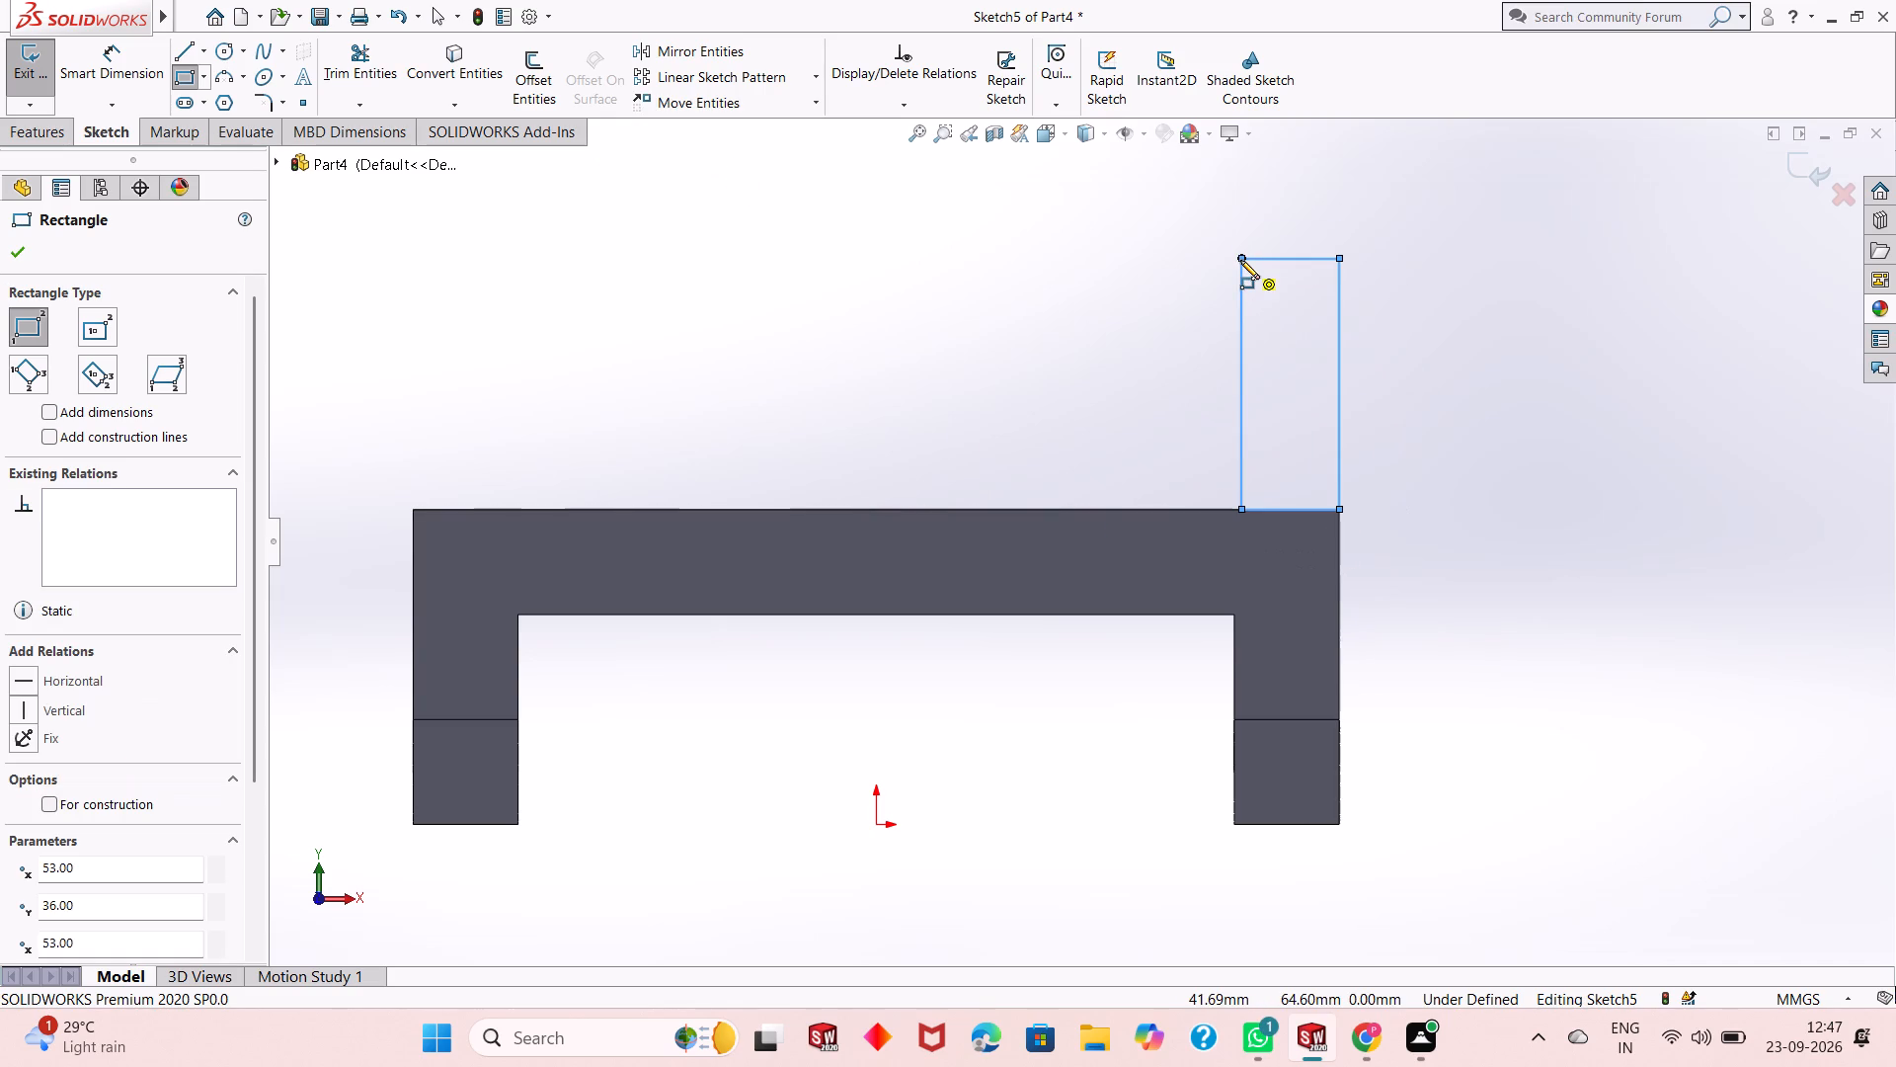
key("Escape")
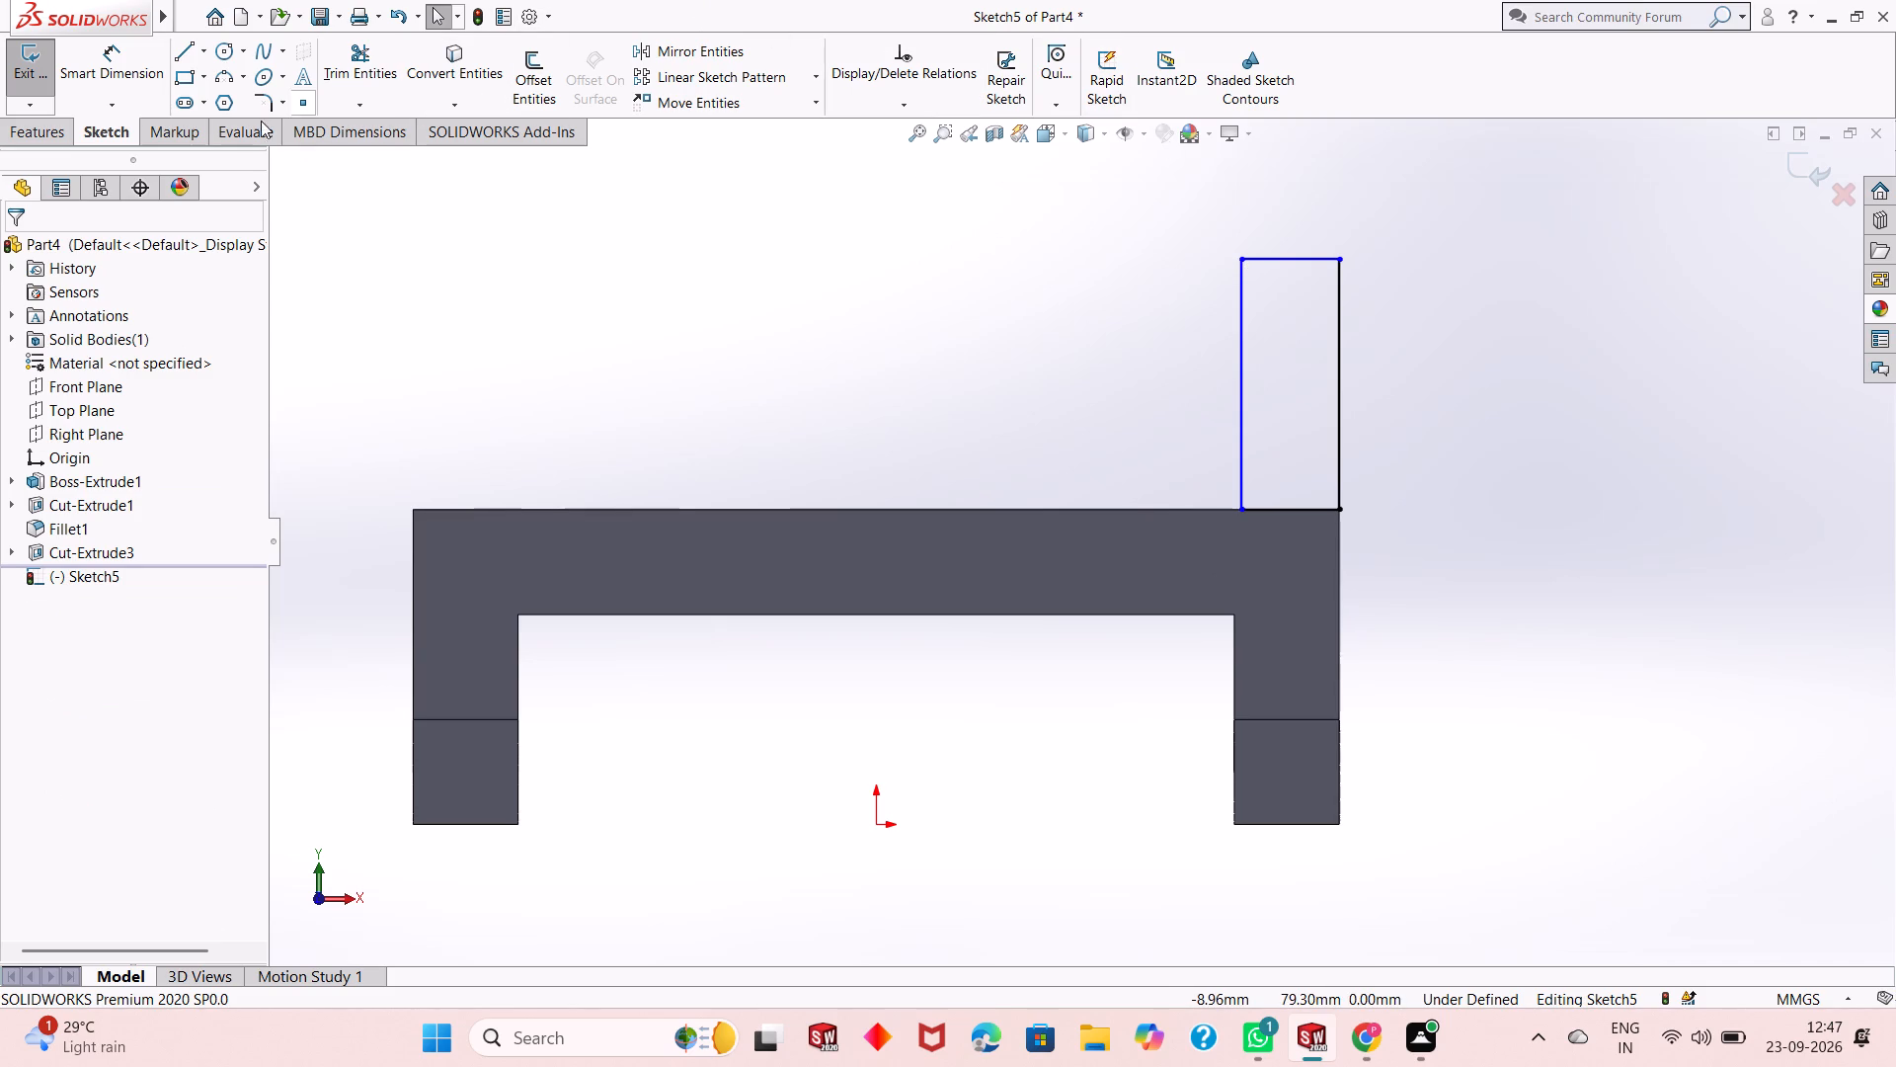
Dimension the upright rectangle 12 mm wide and 25 mm high.
left_click(92, 73)
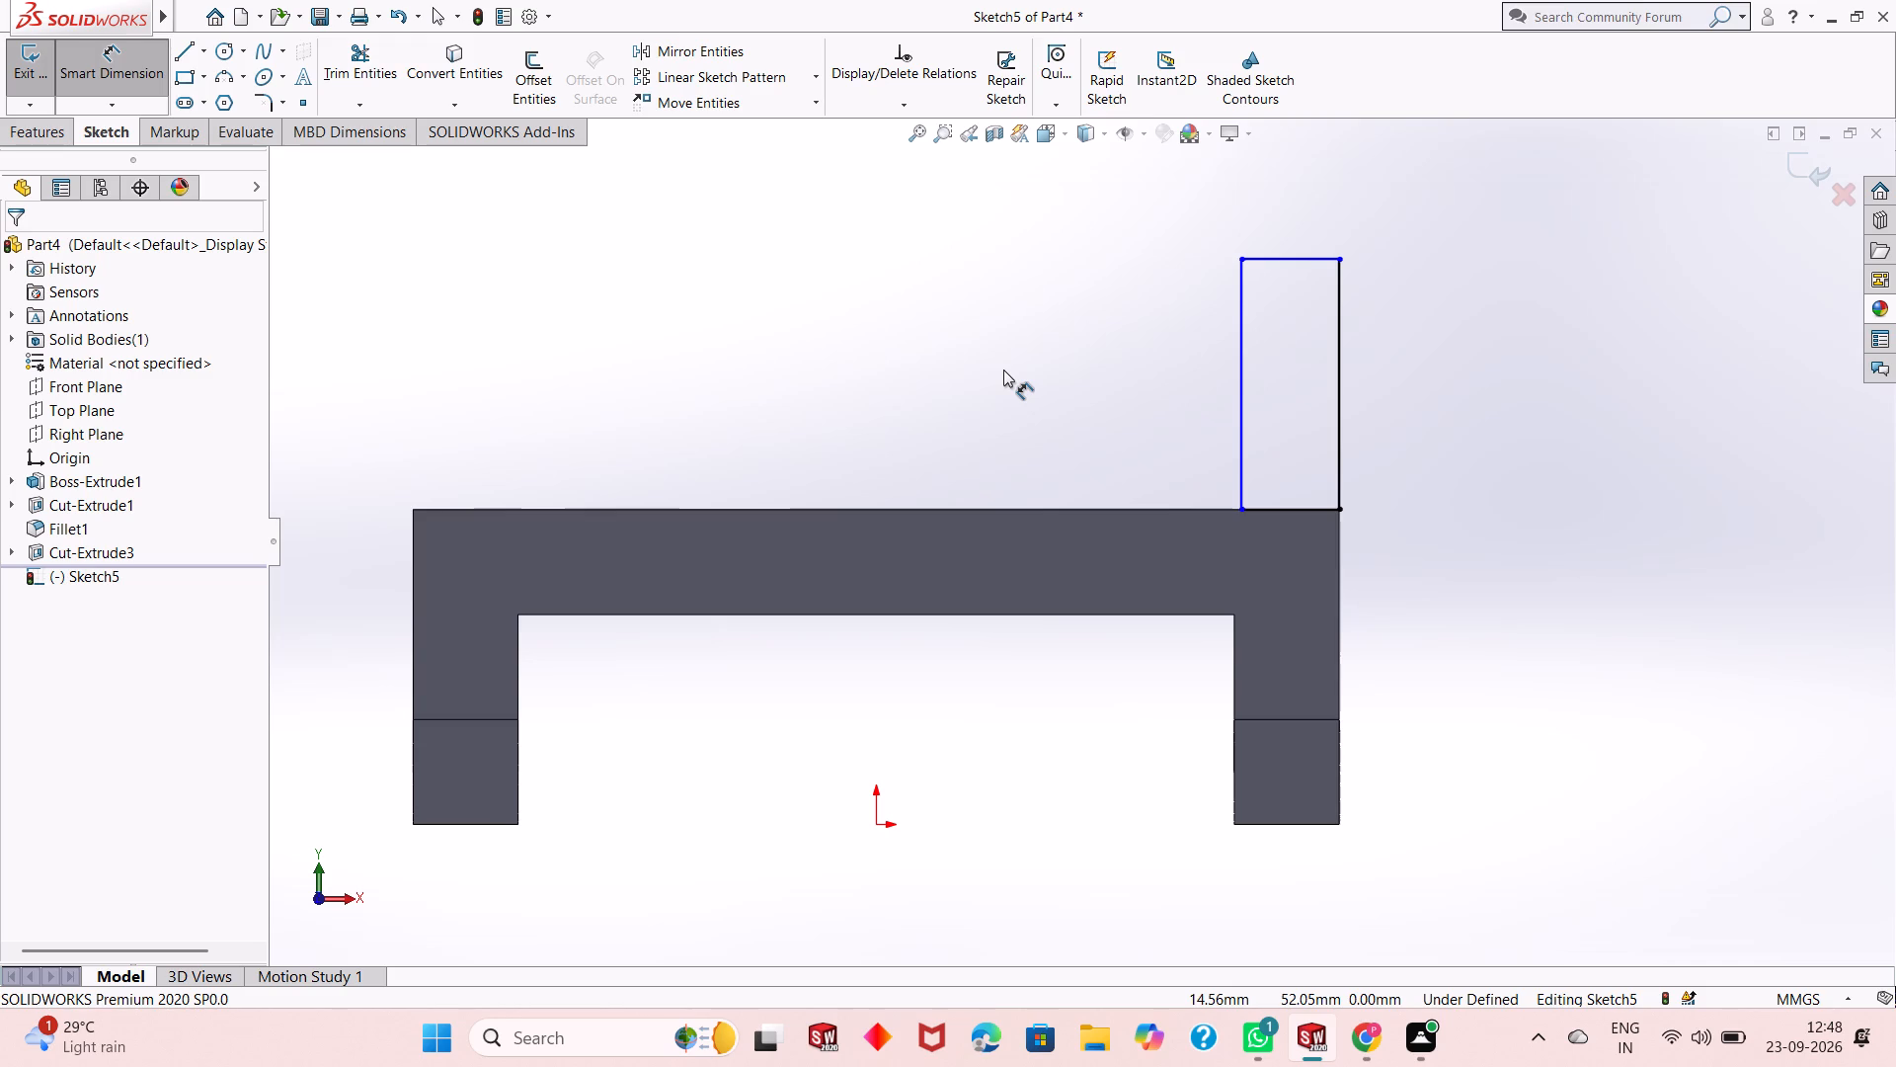
scroll(1187, 428, "up", 3)
scroll(1023, 448, "up", 3)
scroll(1019, 448, "down", 1)
middle_click_drag(1019, 448, 1054, 522)
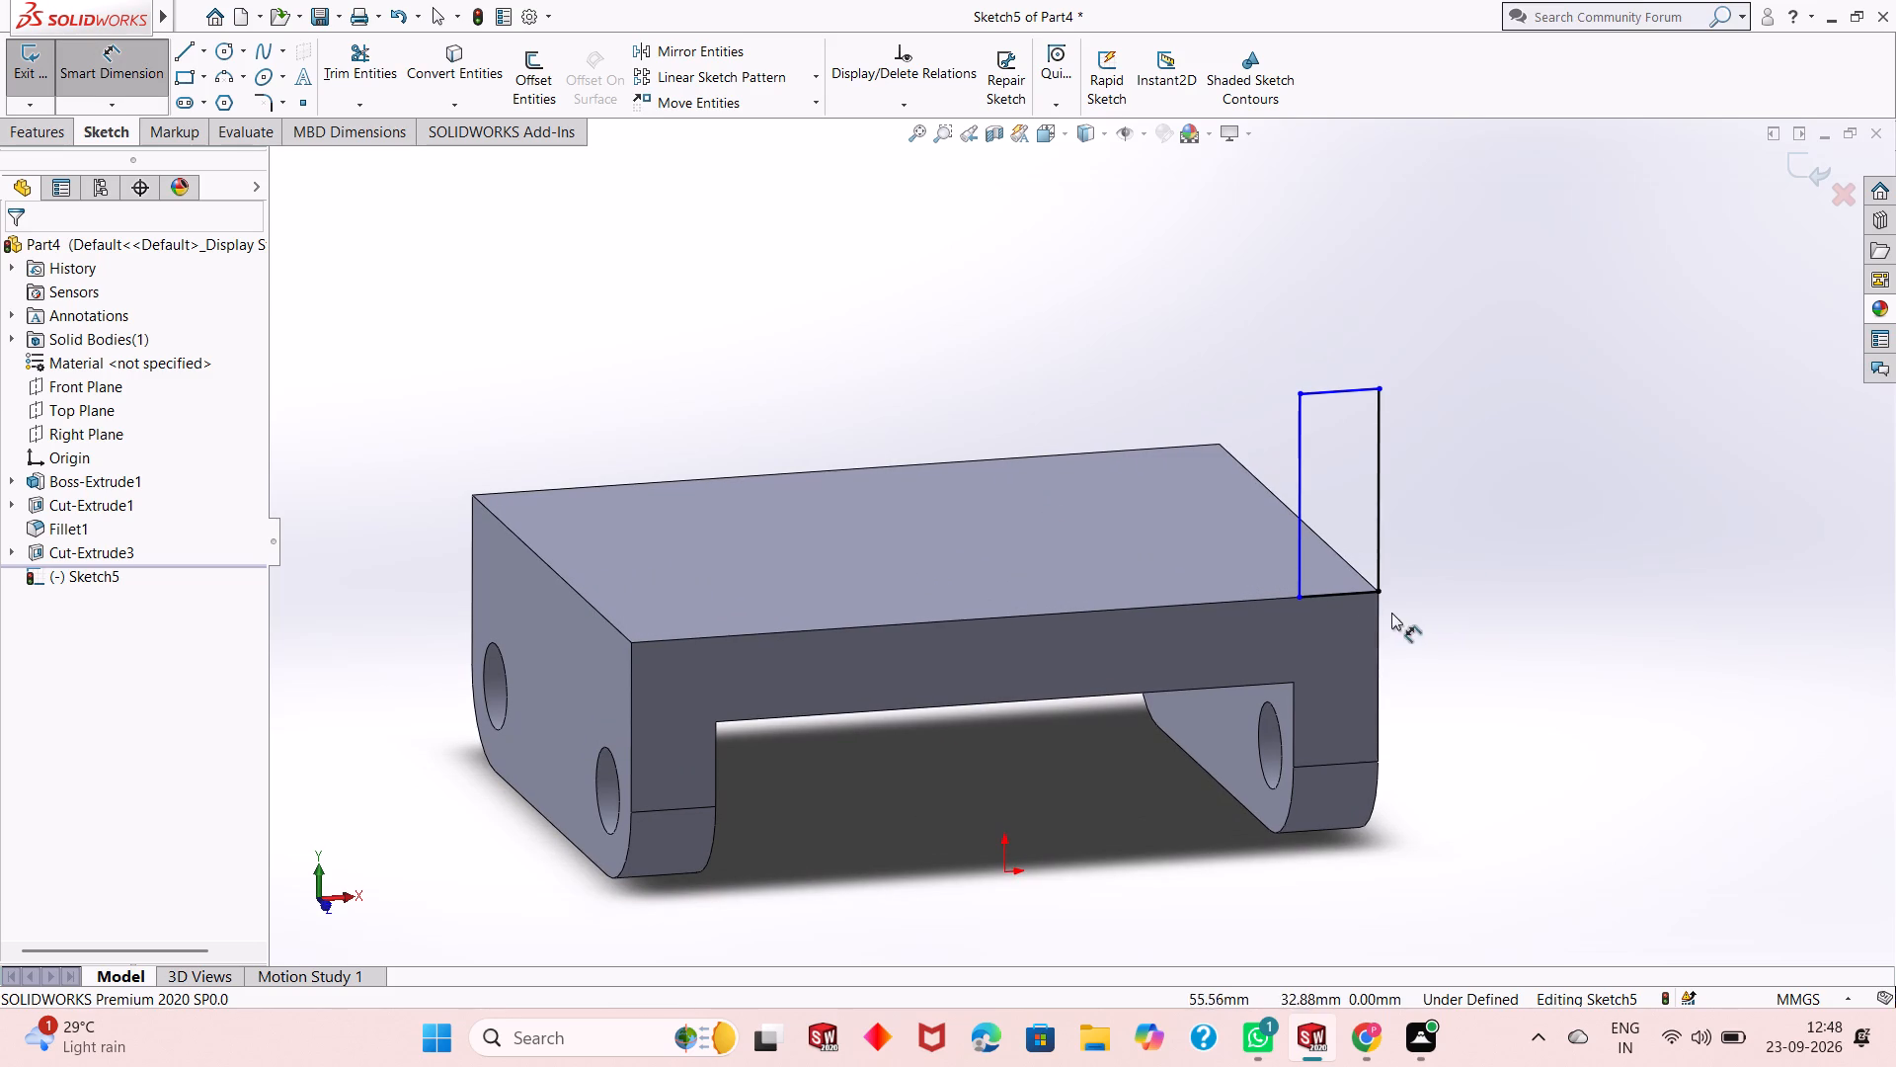
middle_click_drag(1355, 635, 1324, 564)
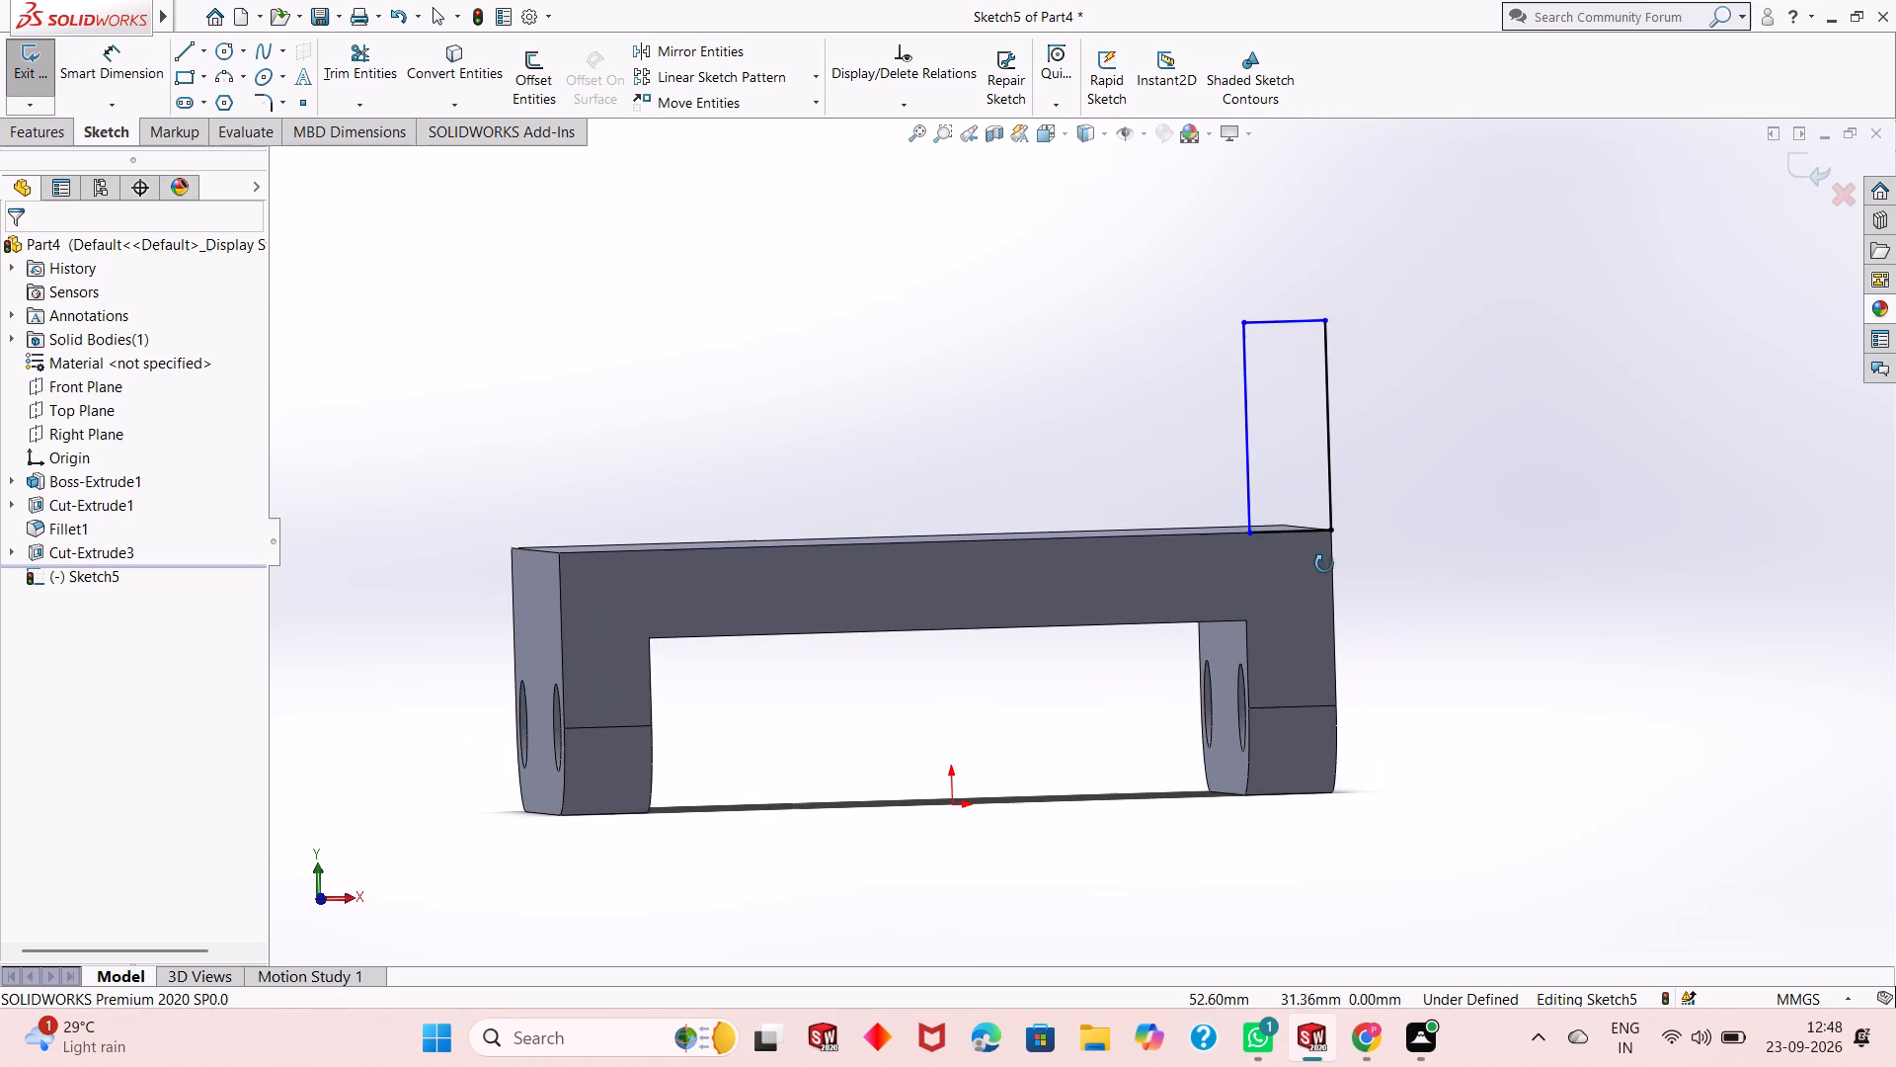
middle_click_drag(1324, 564, 1320, 564)
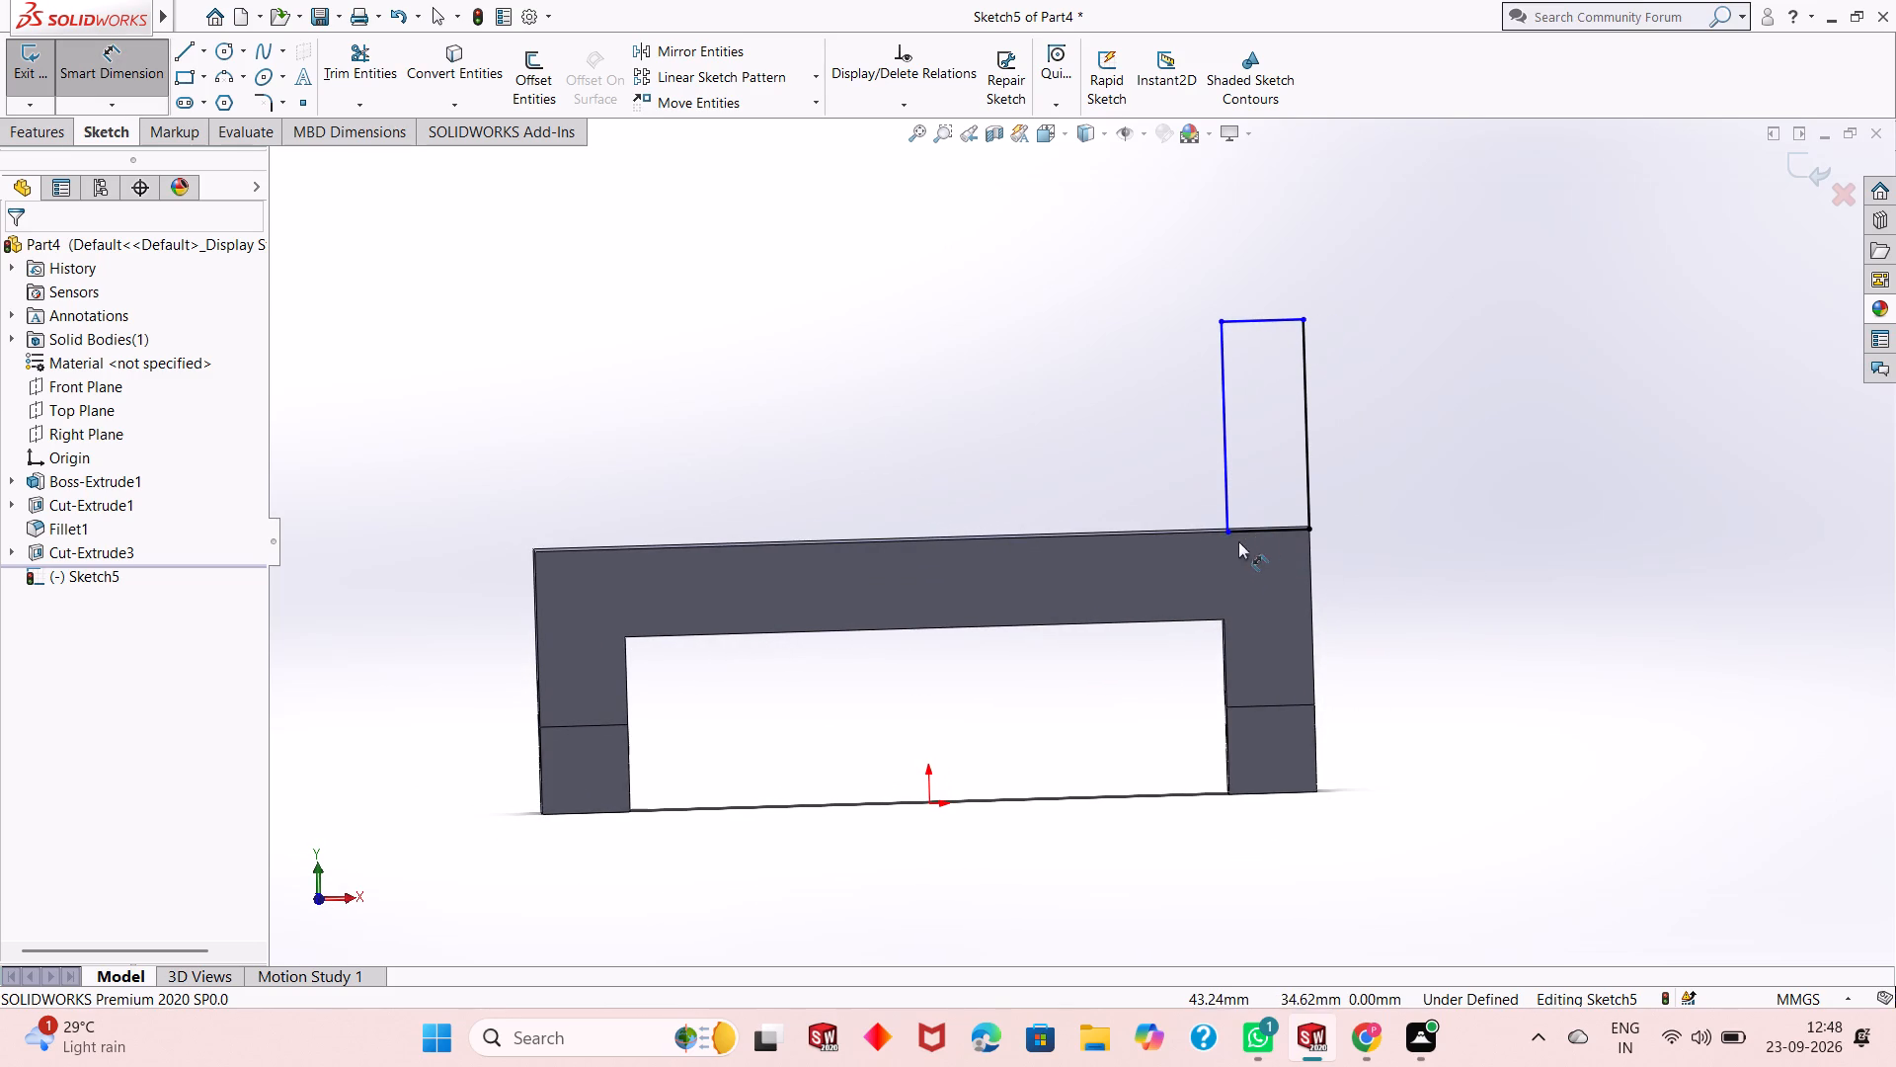
left_click(1264, 531)
left_click(1294, 854)
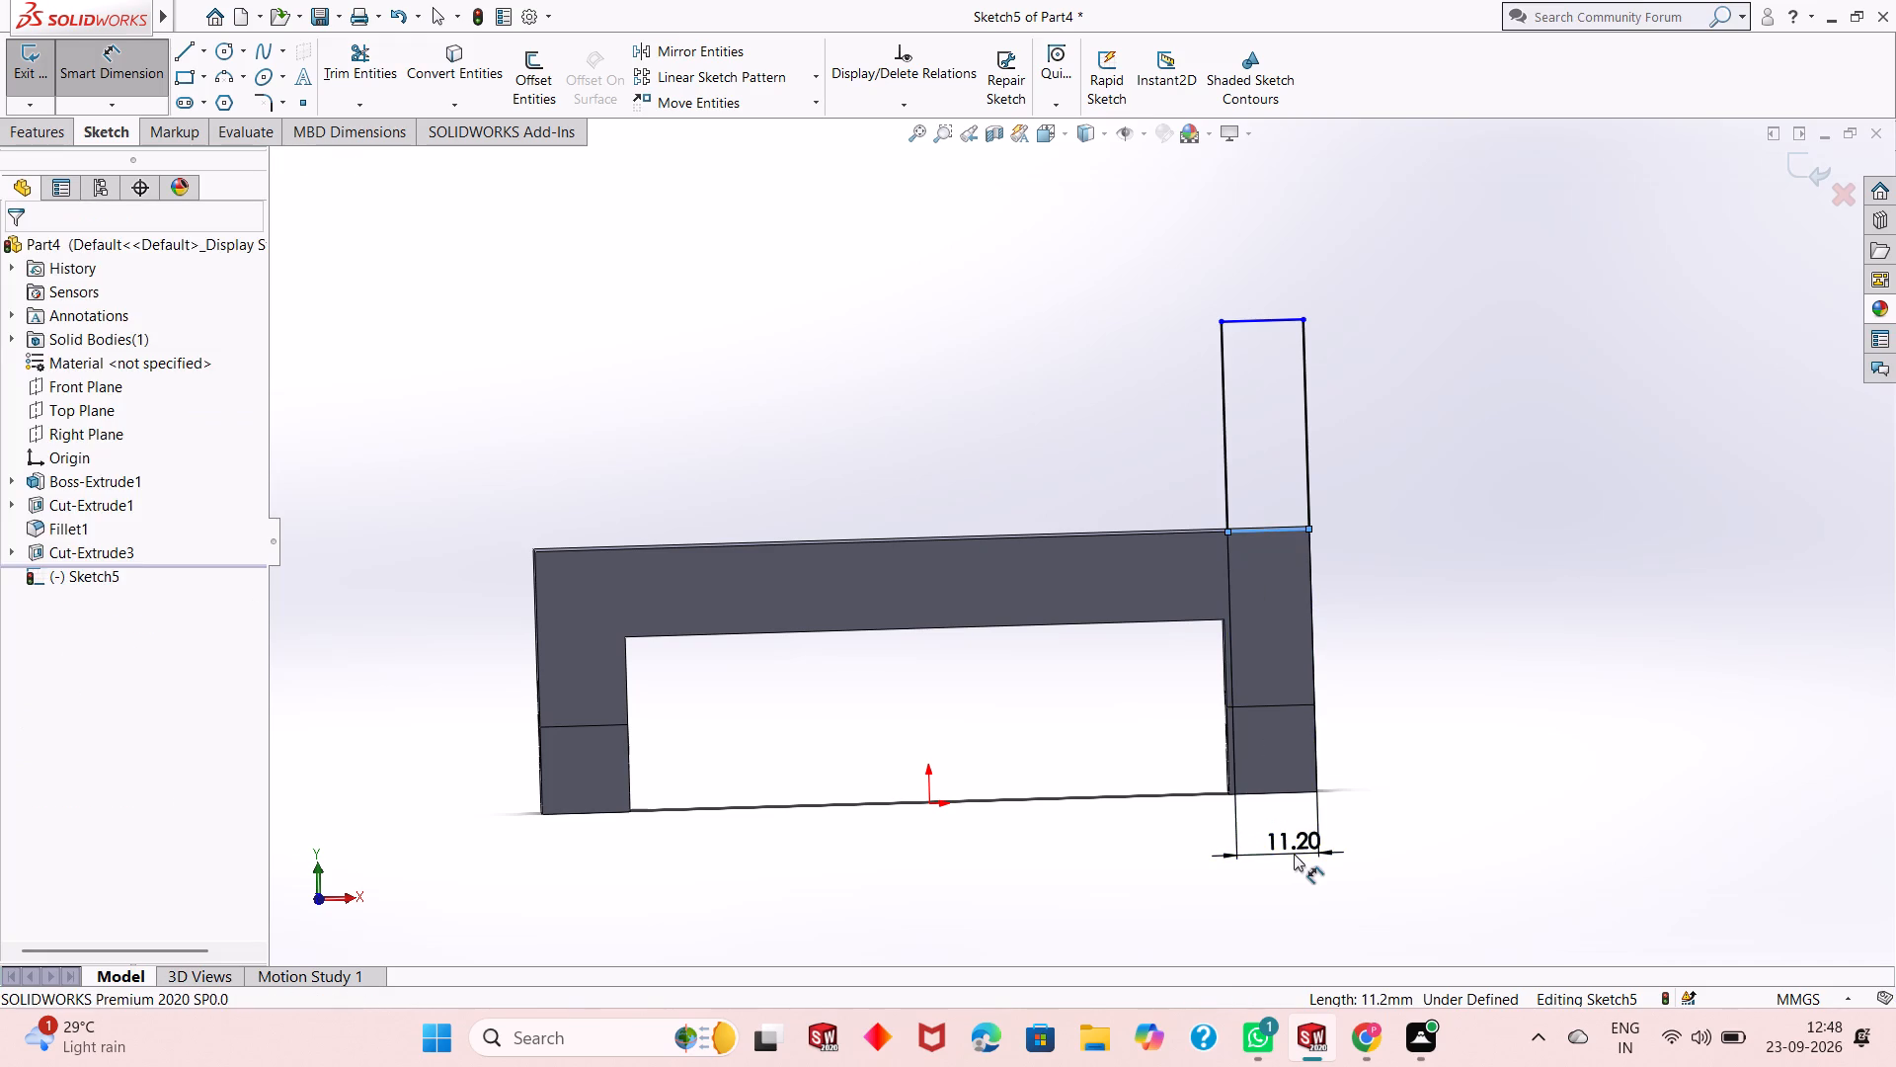
type("12")
key("Return")
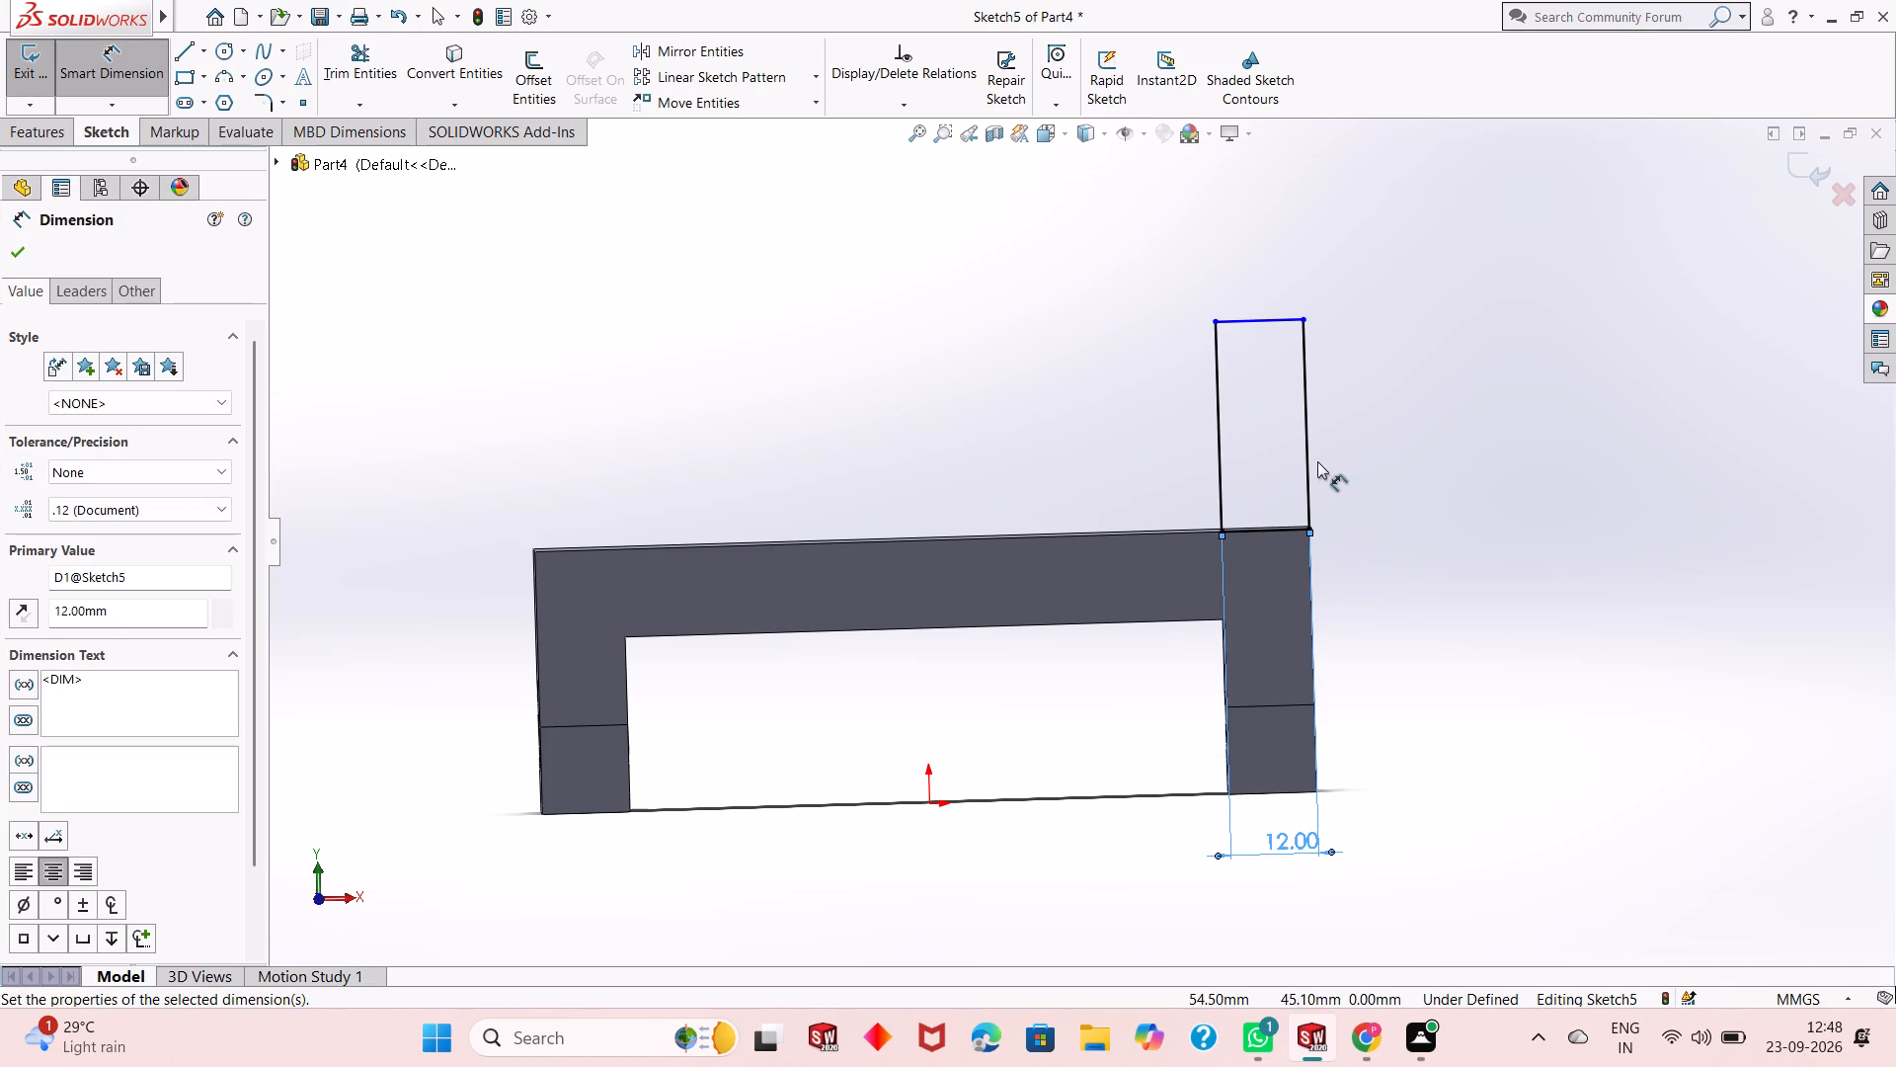
left_click(1308, 429)
left_click(1417, 418)
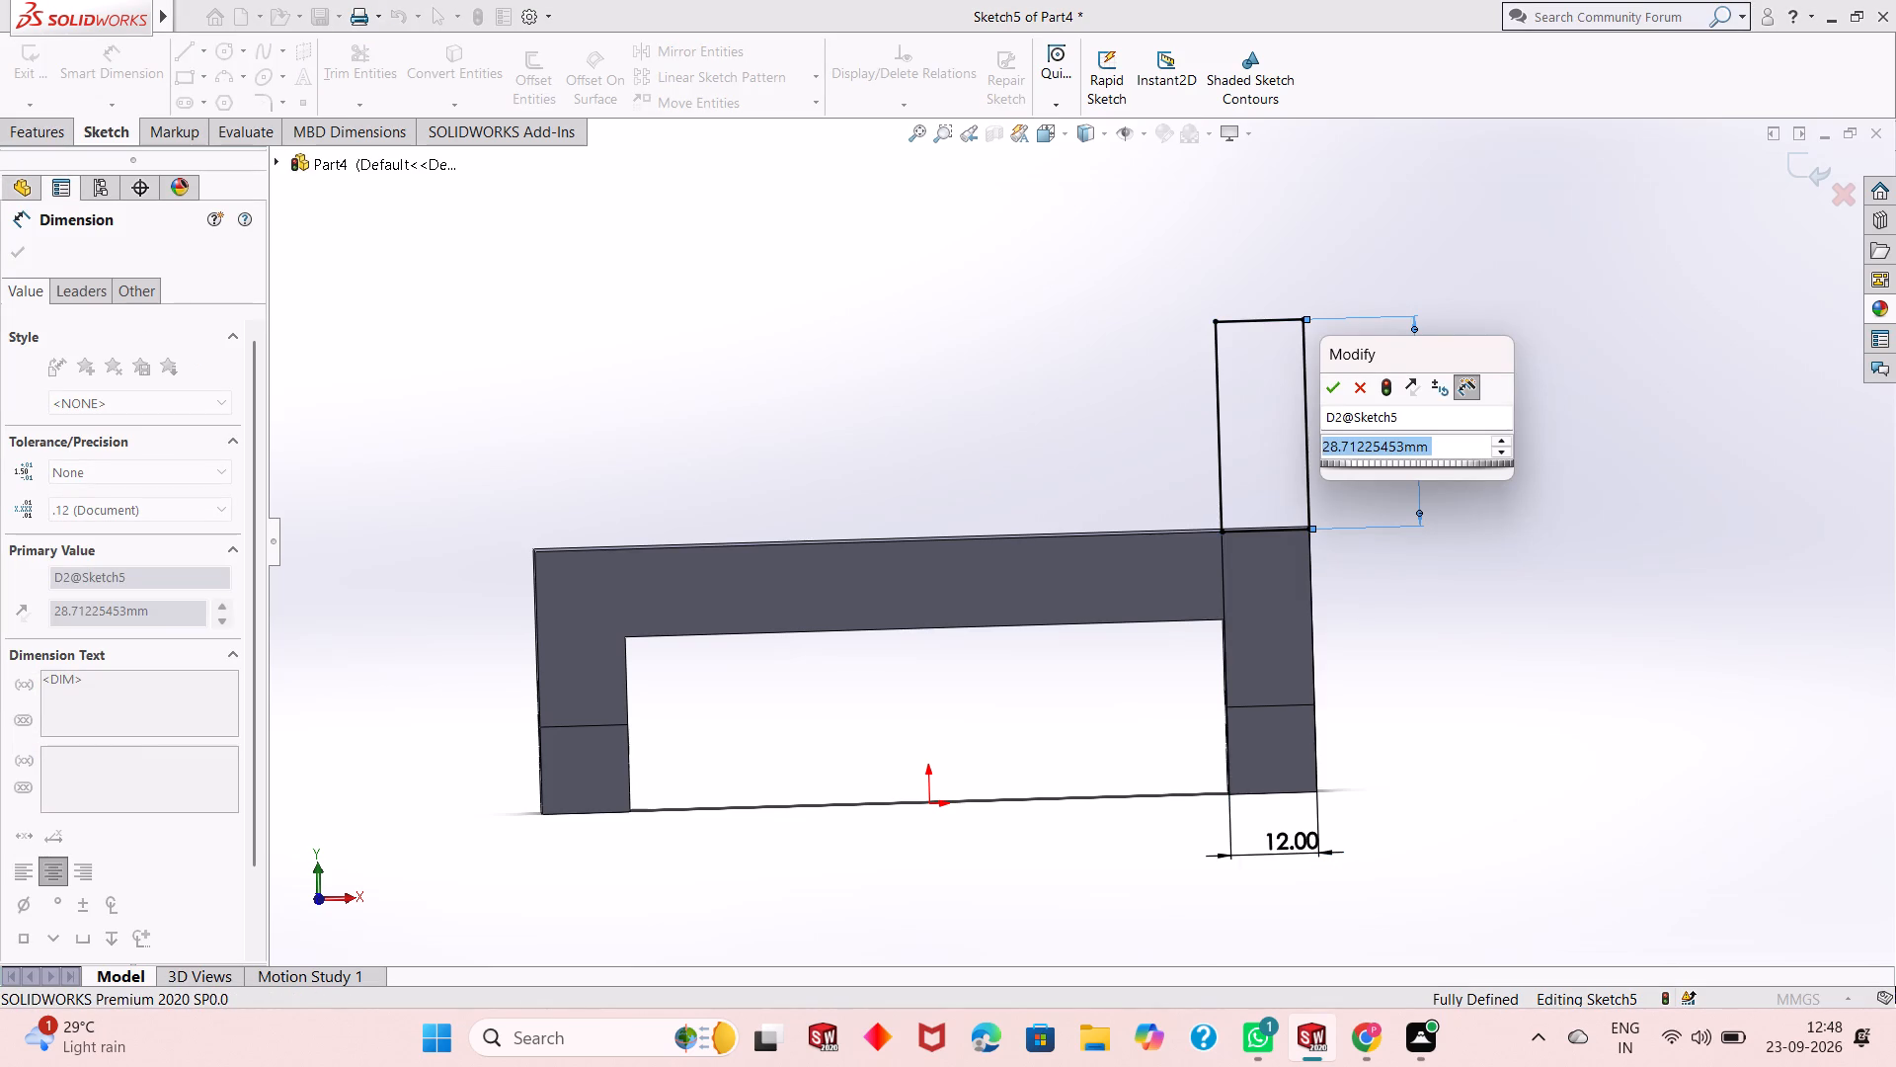
type("25")
key("Return")
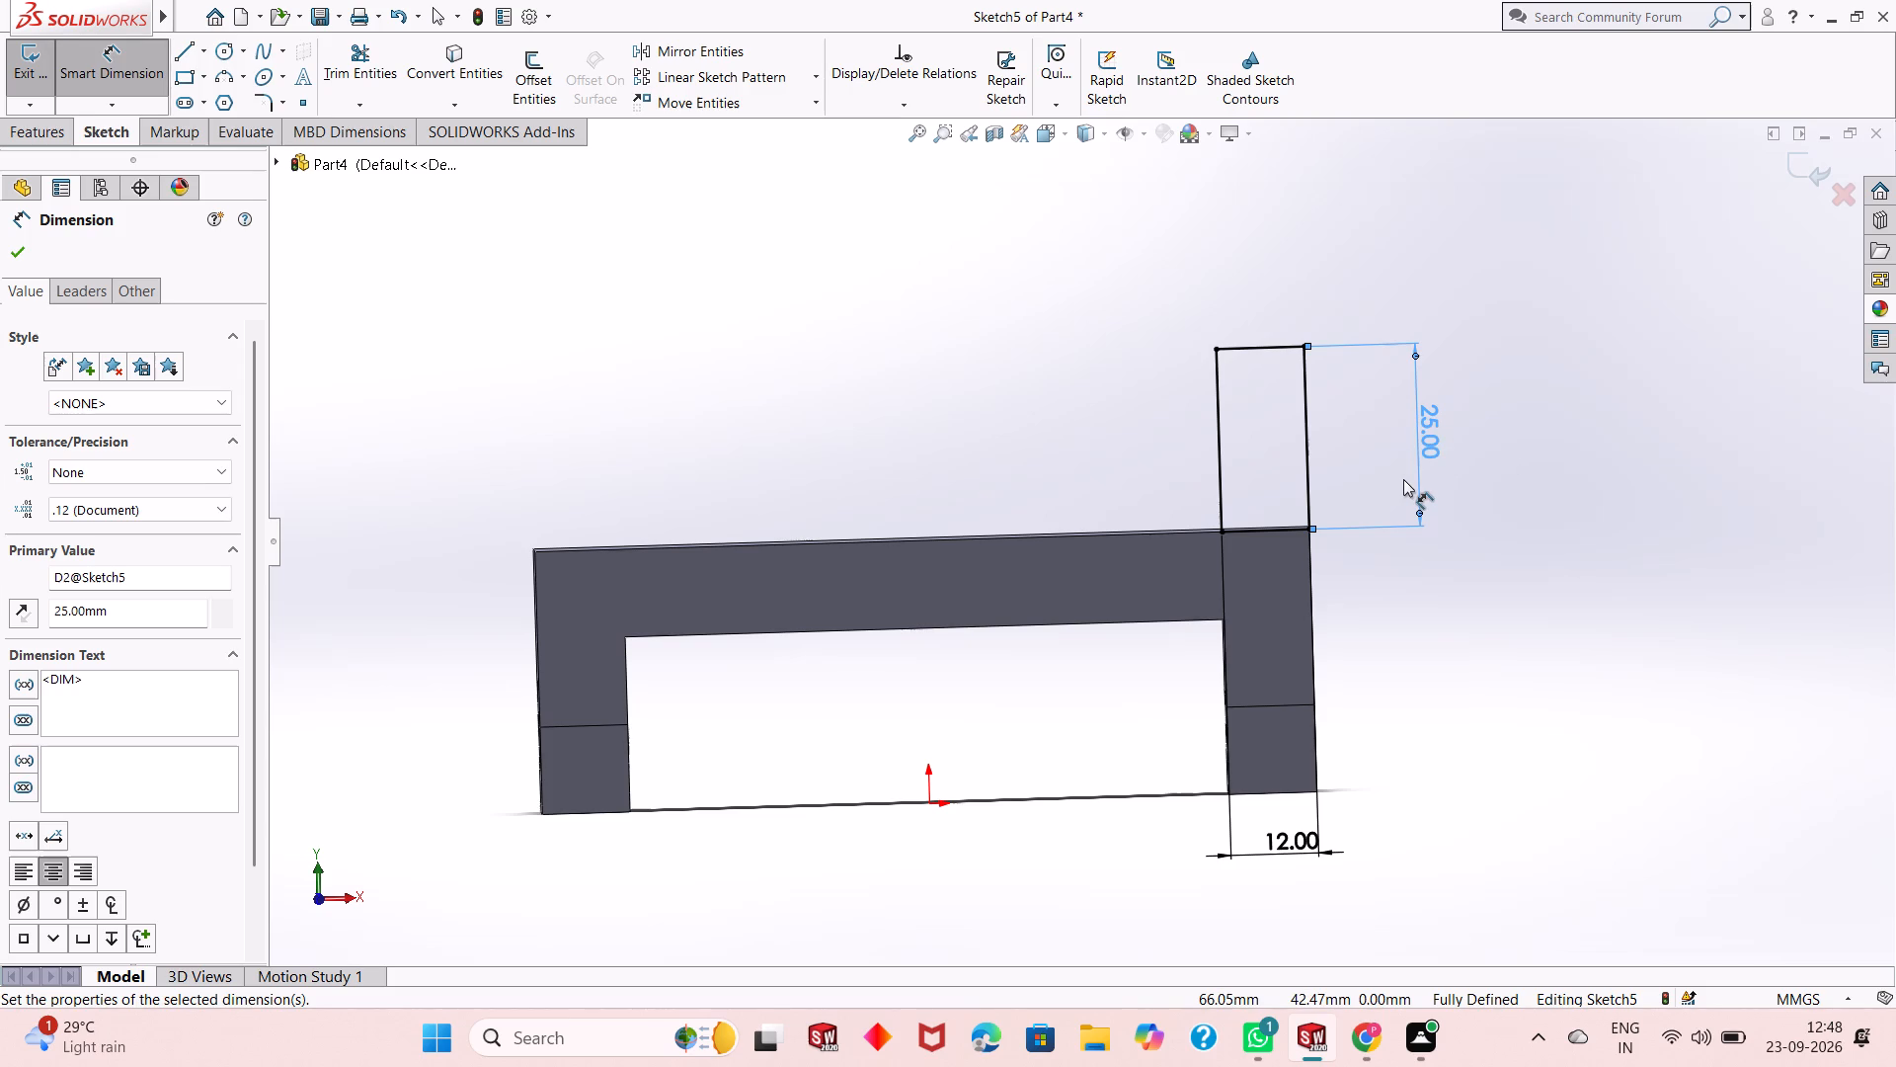
Set the upright rectangle's height to 30 mm.
double_click(1427, 438)
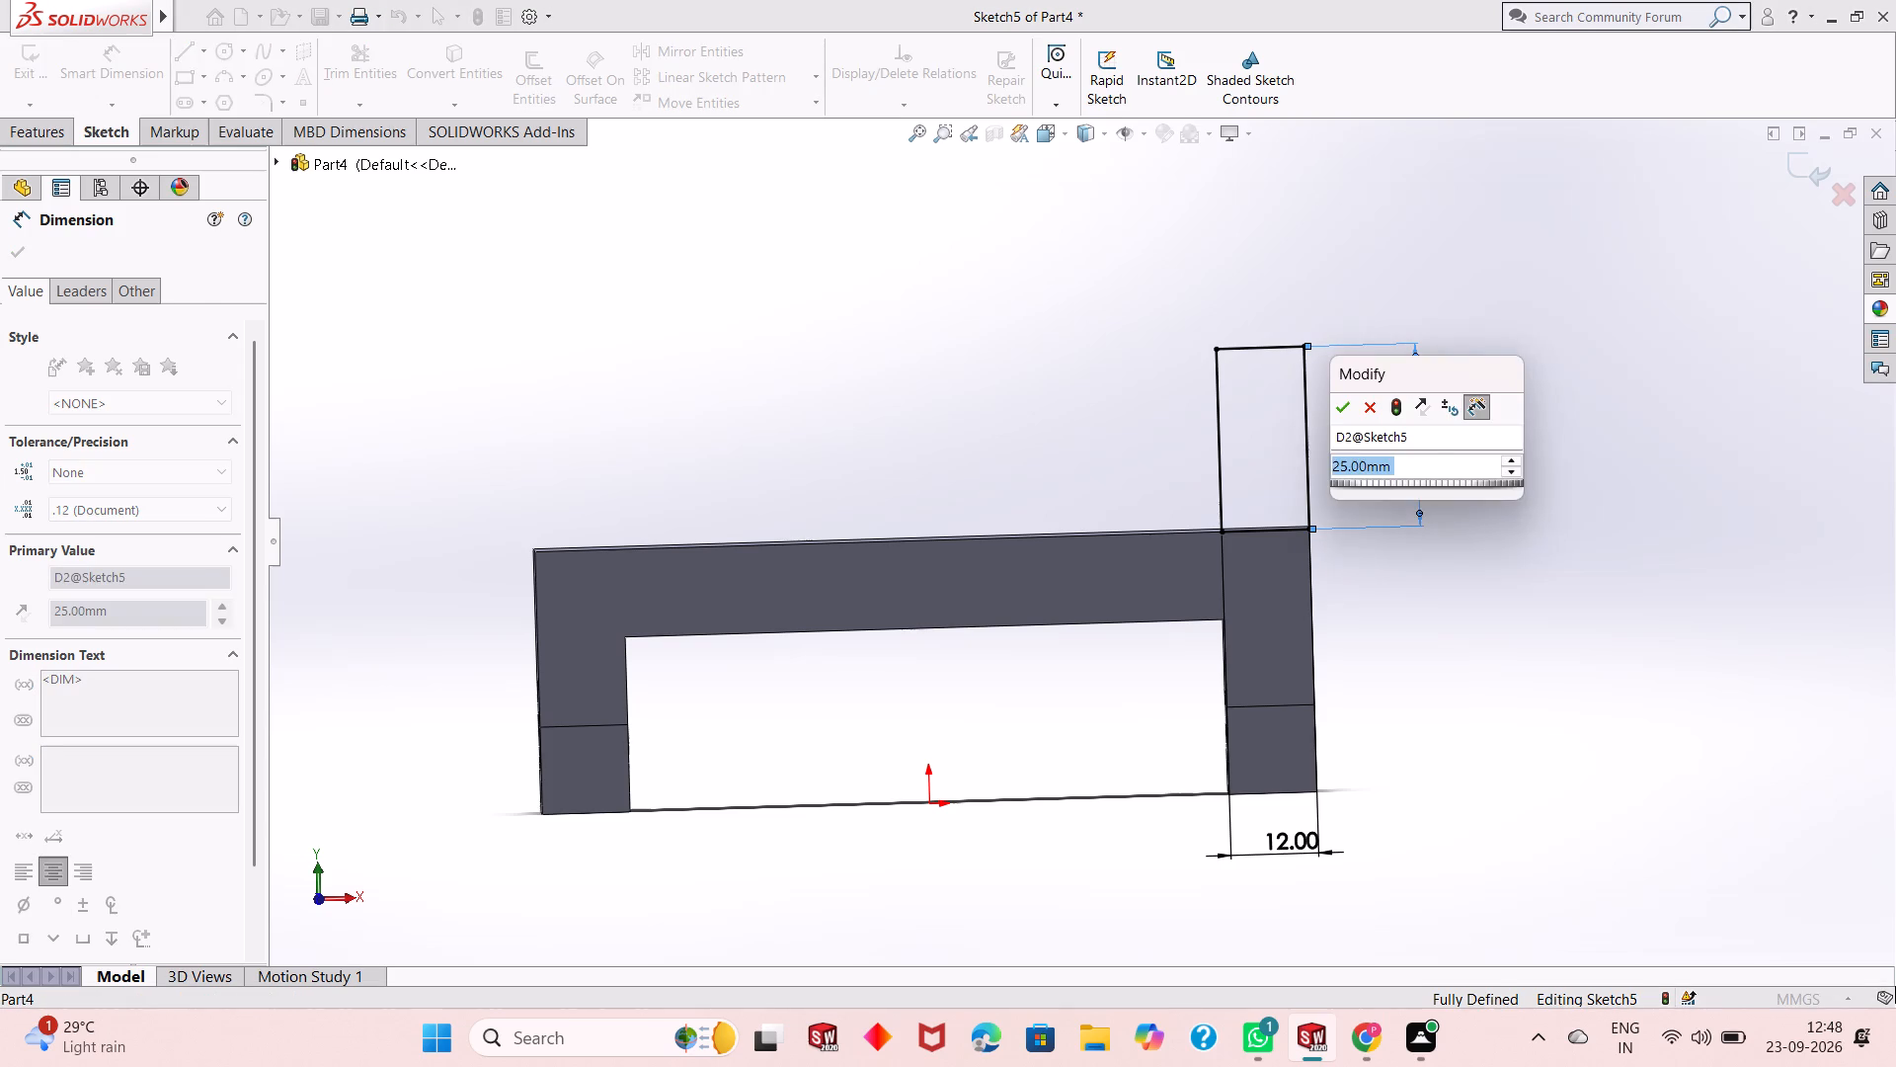
type("30")
key("Return")
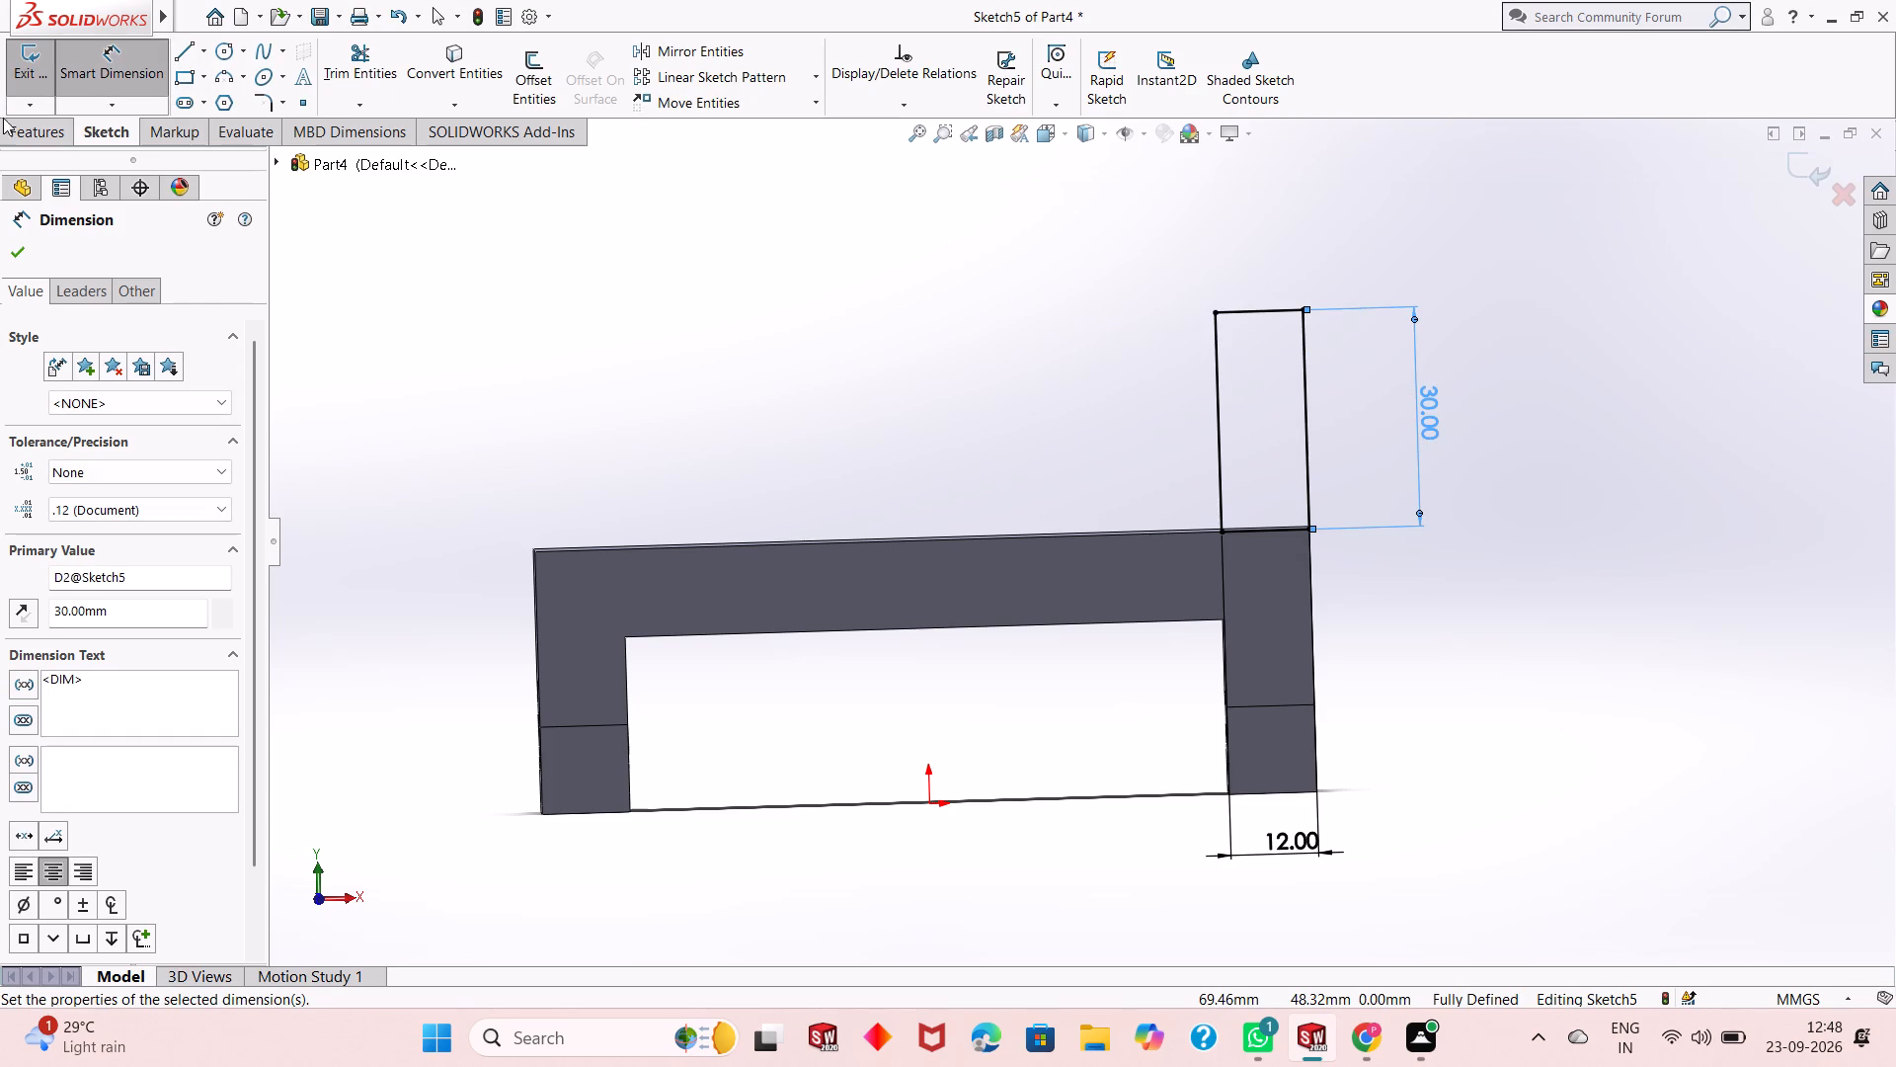
left_click(12, 262)
Extrude the rectangle as a blind boss 82 mm deep with direction reversed, merged with the channel along its top face.
middle_click_drag(1076, 436, 1110, 422)
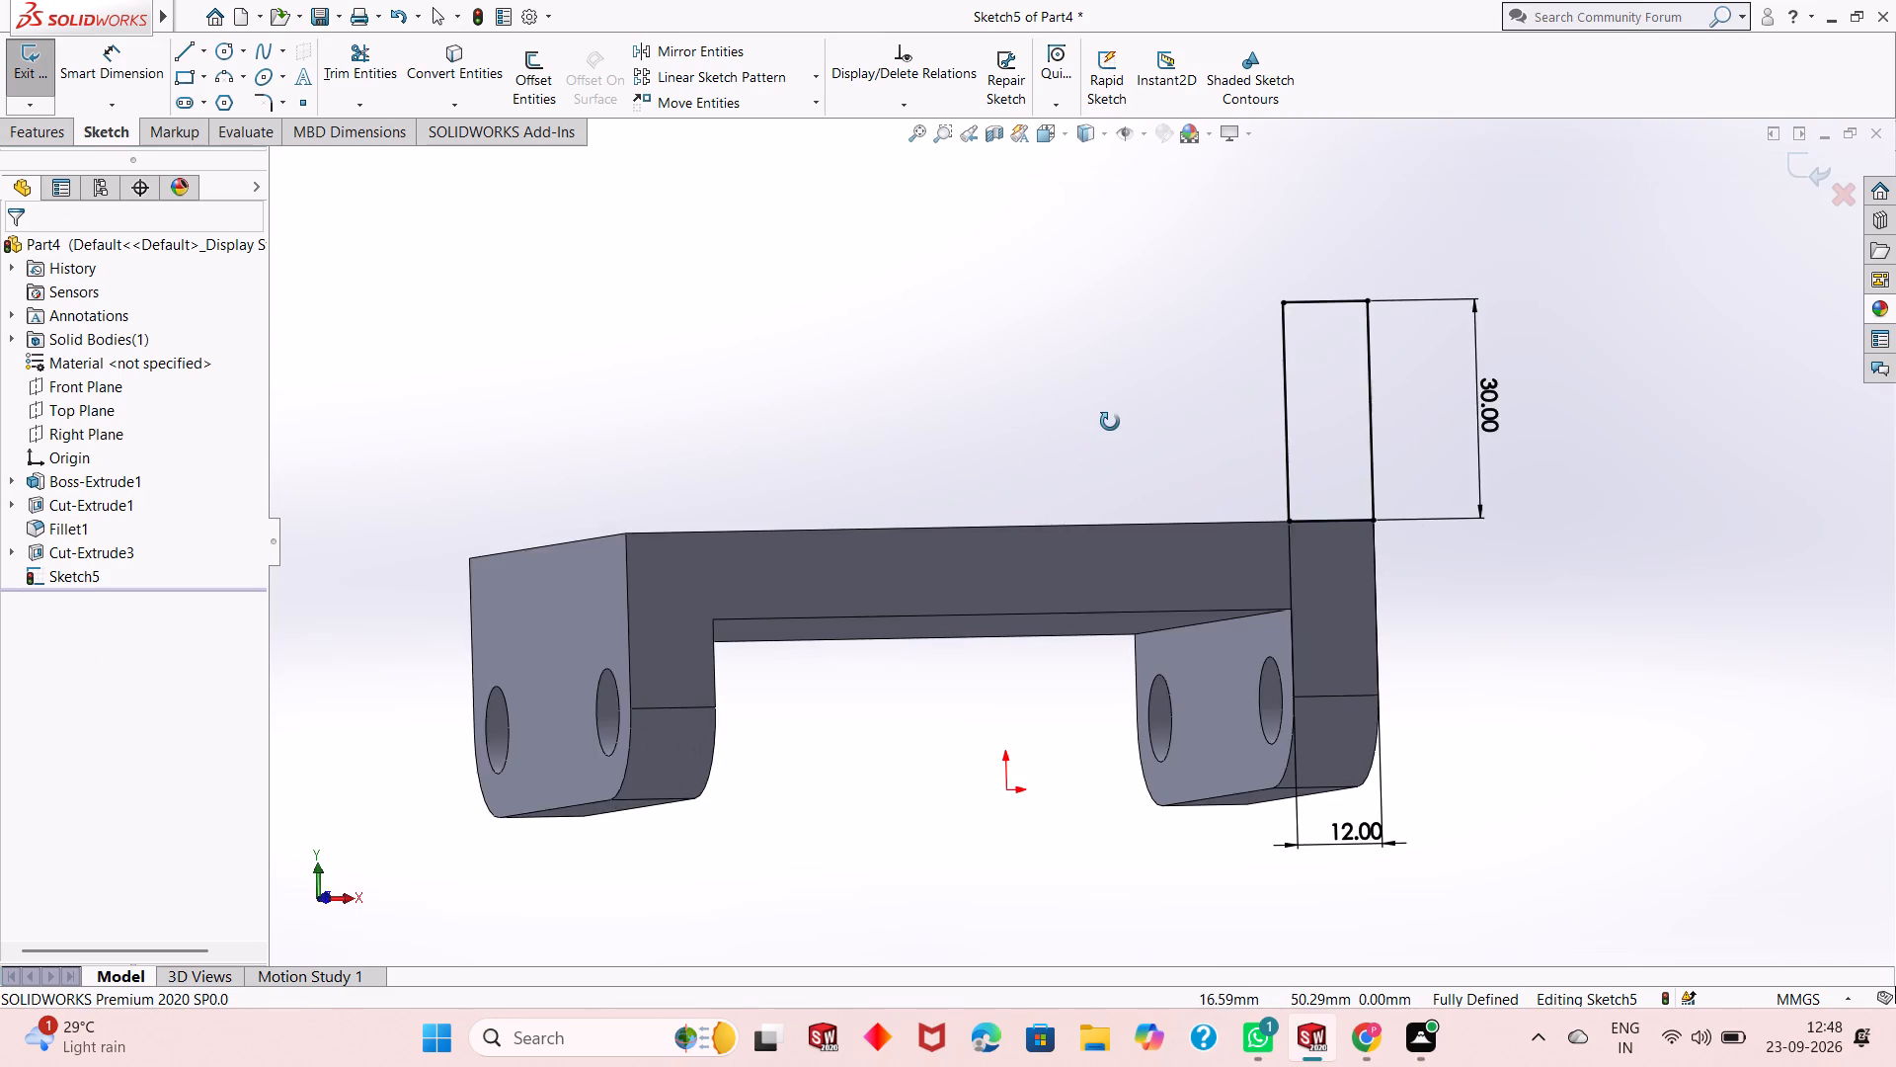
middle_click_drag(1110, 422, 1124, 551)
scroll(1124, 553, "up", 2)
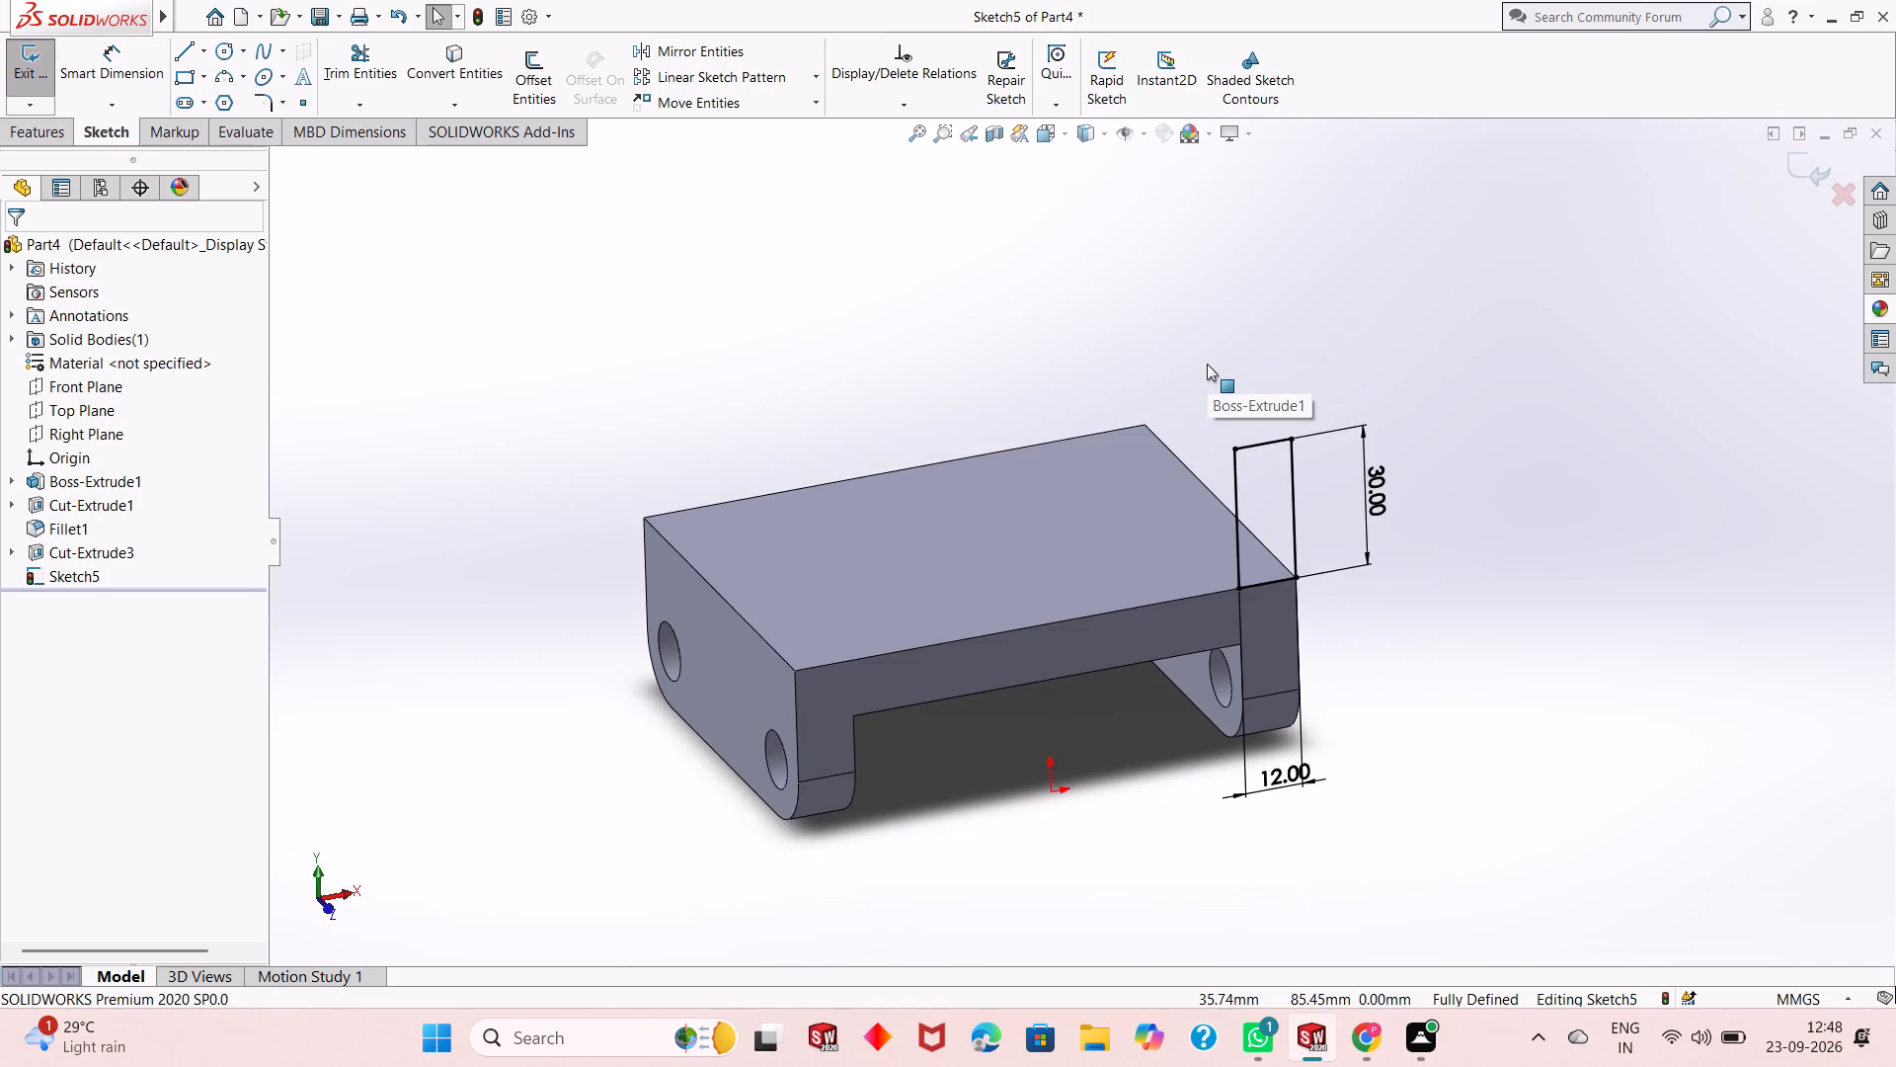
scroll(1207, 364, "down", 3)
scroll(1152, 500, "up", 1)
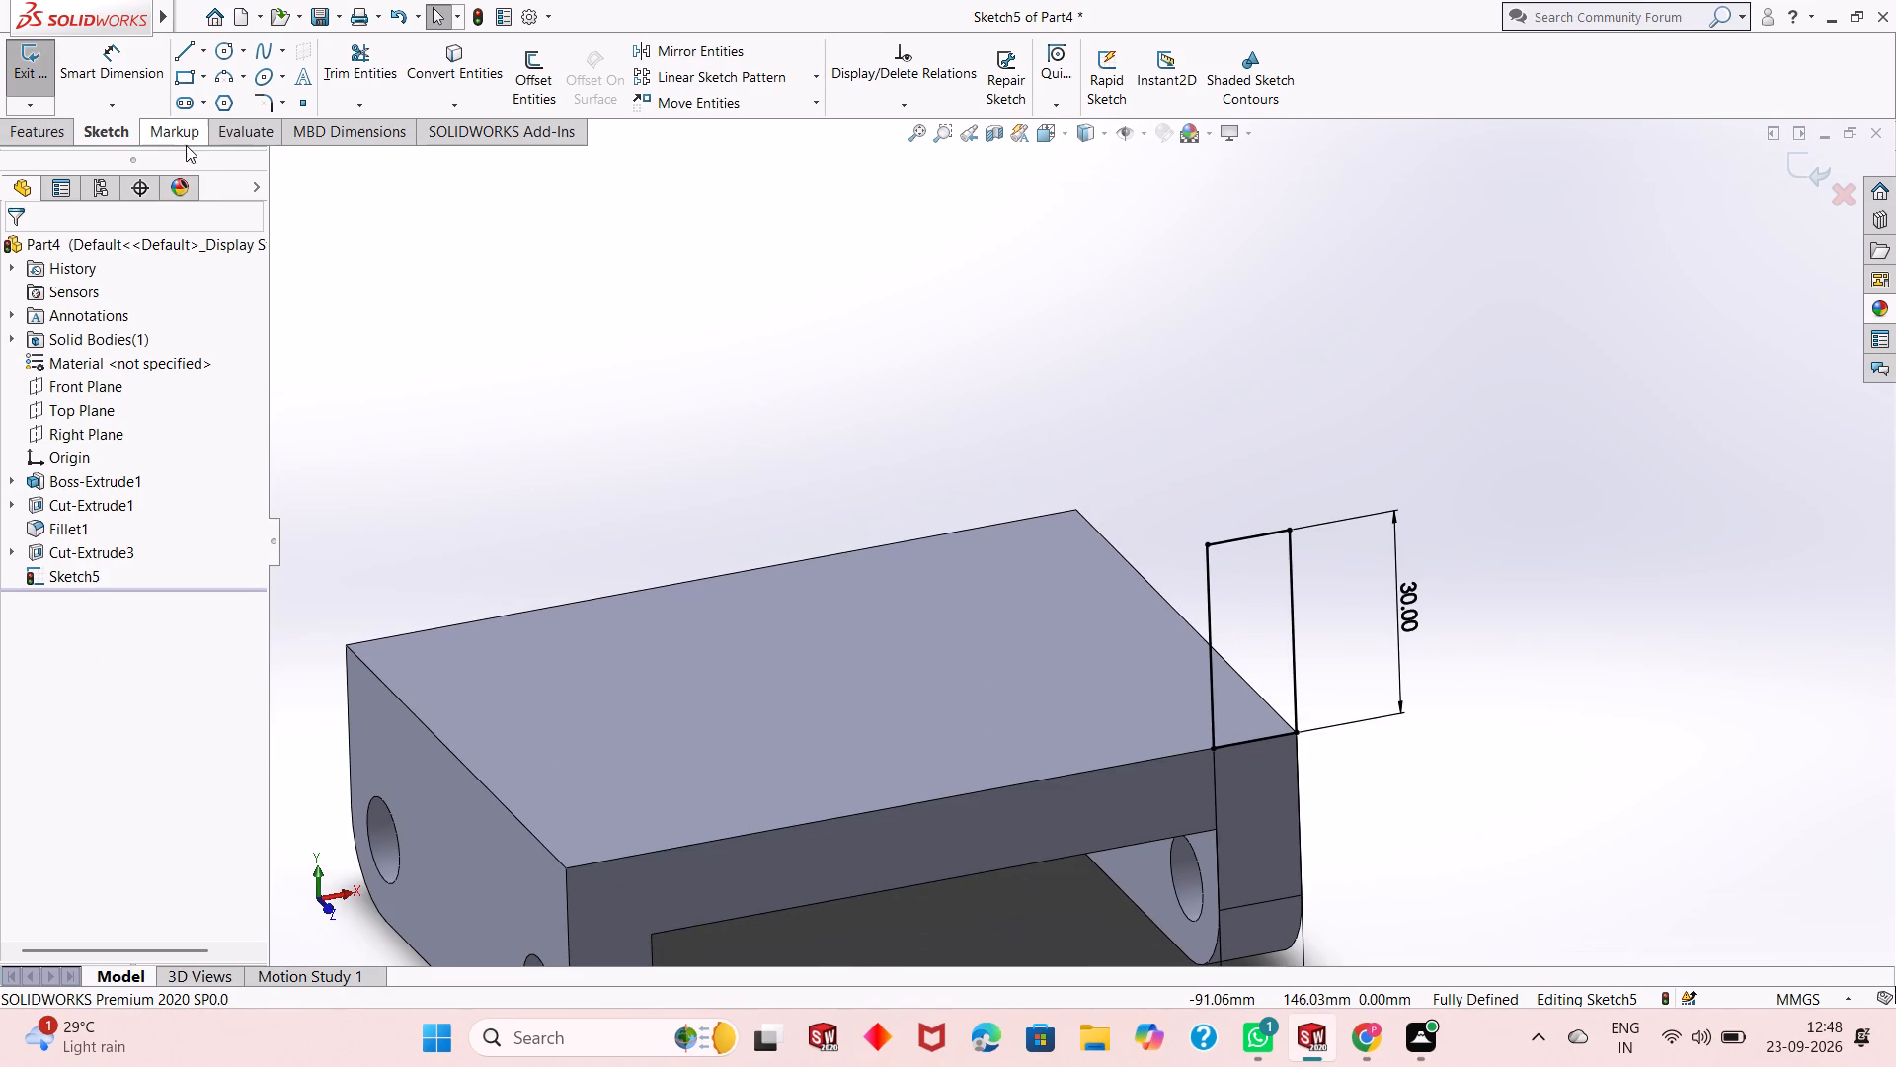
left_click(60, 134)
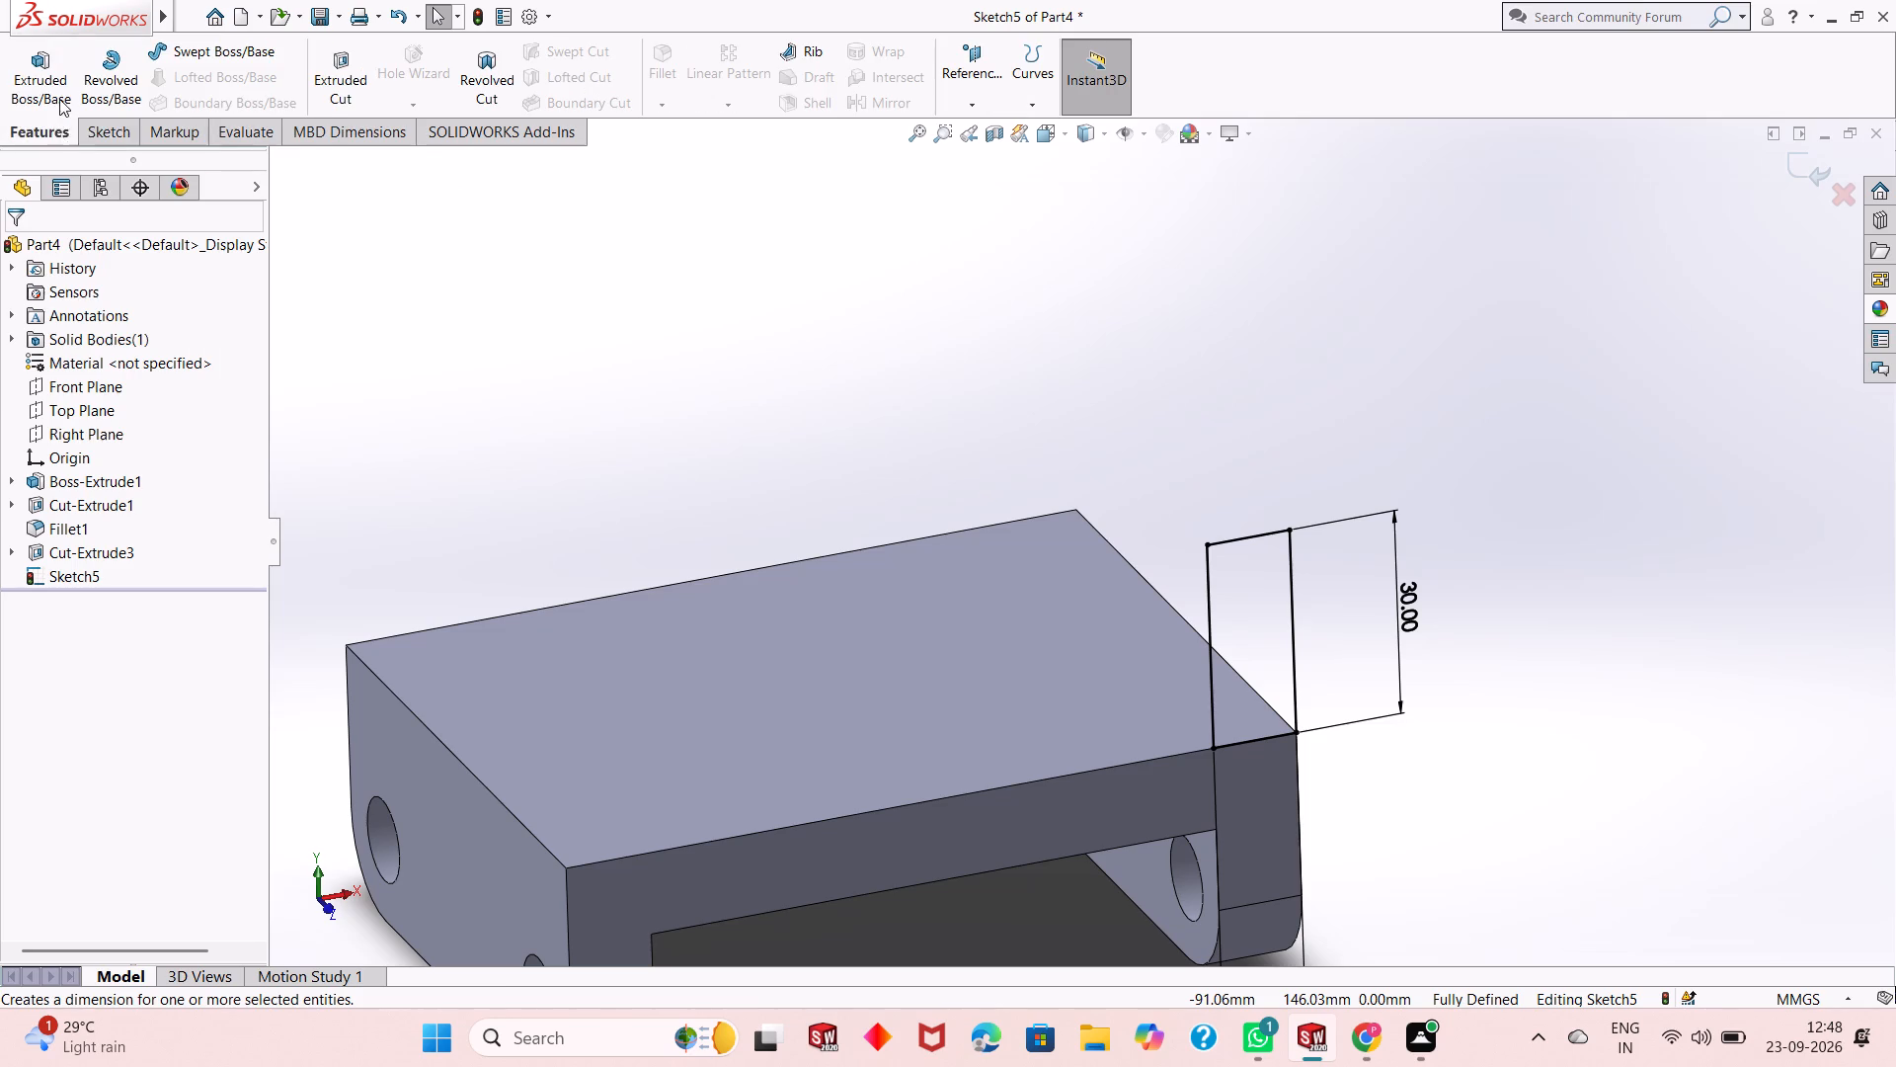
left_click(58, 97)
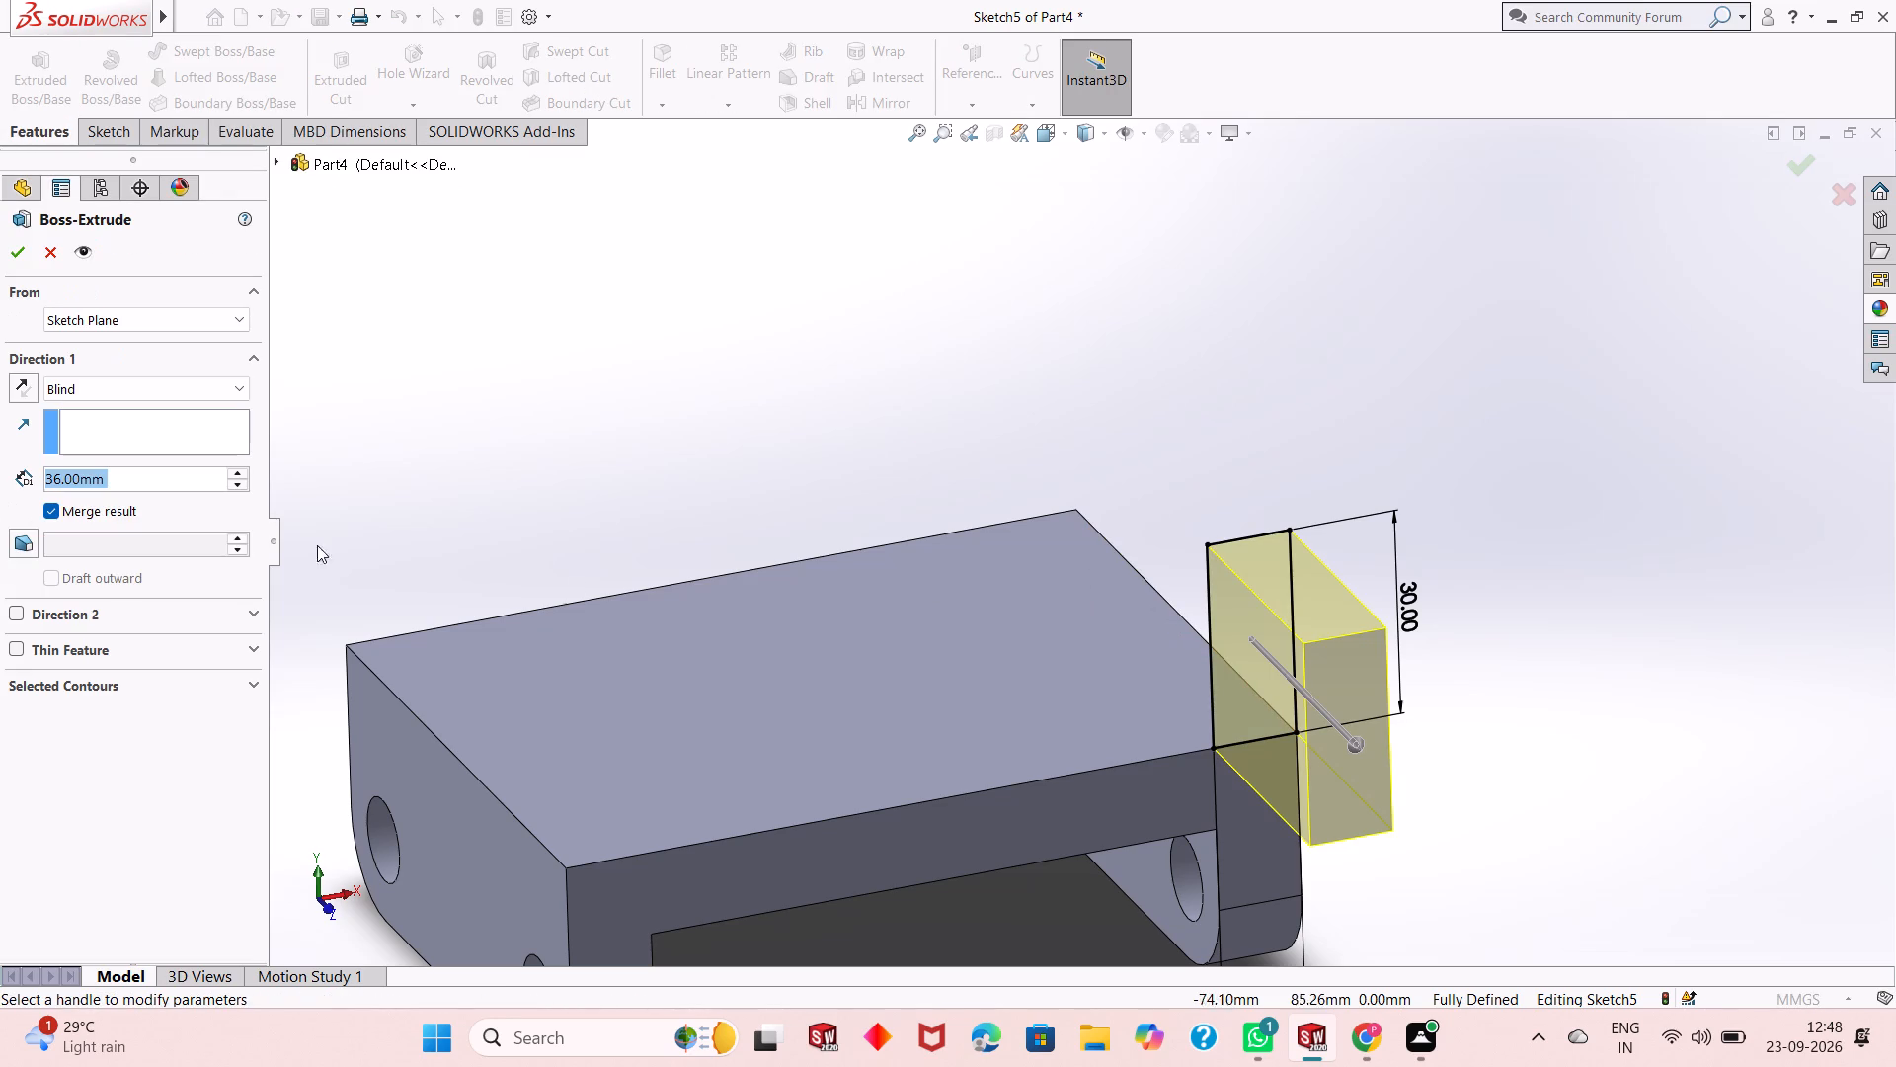
left_click(19, 372)
left_click(24, 392)
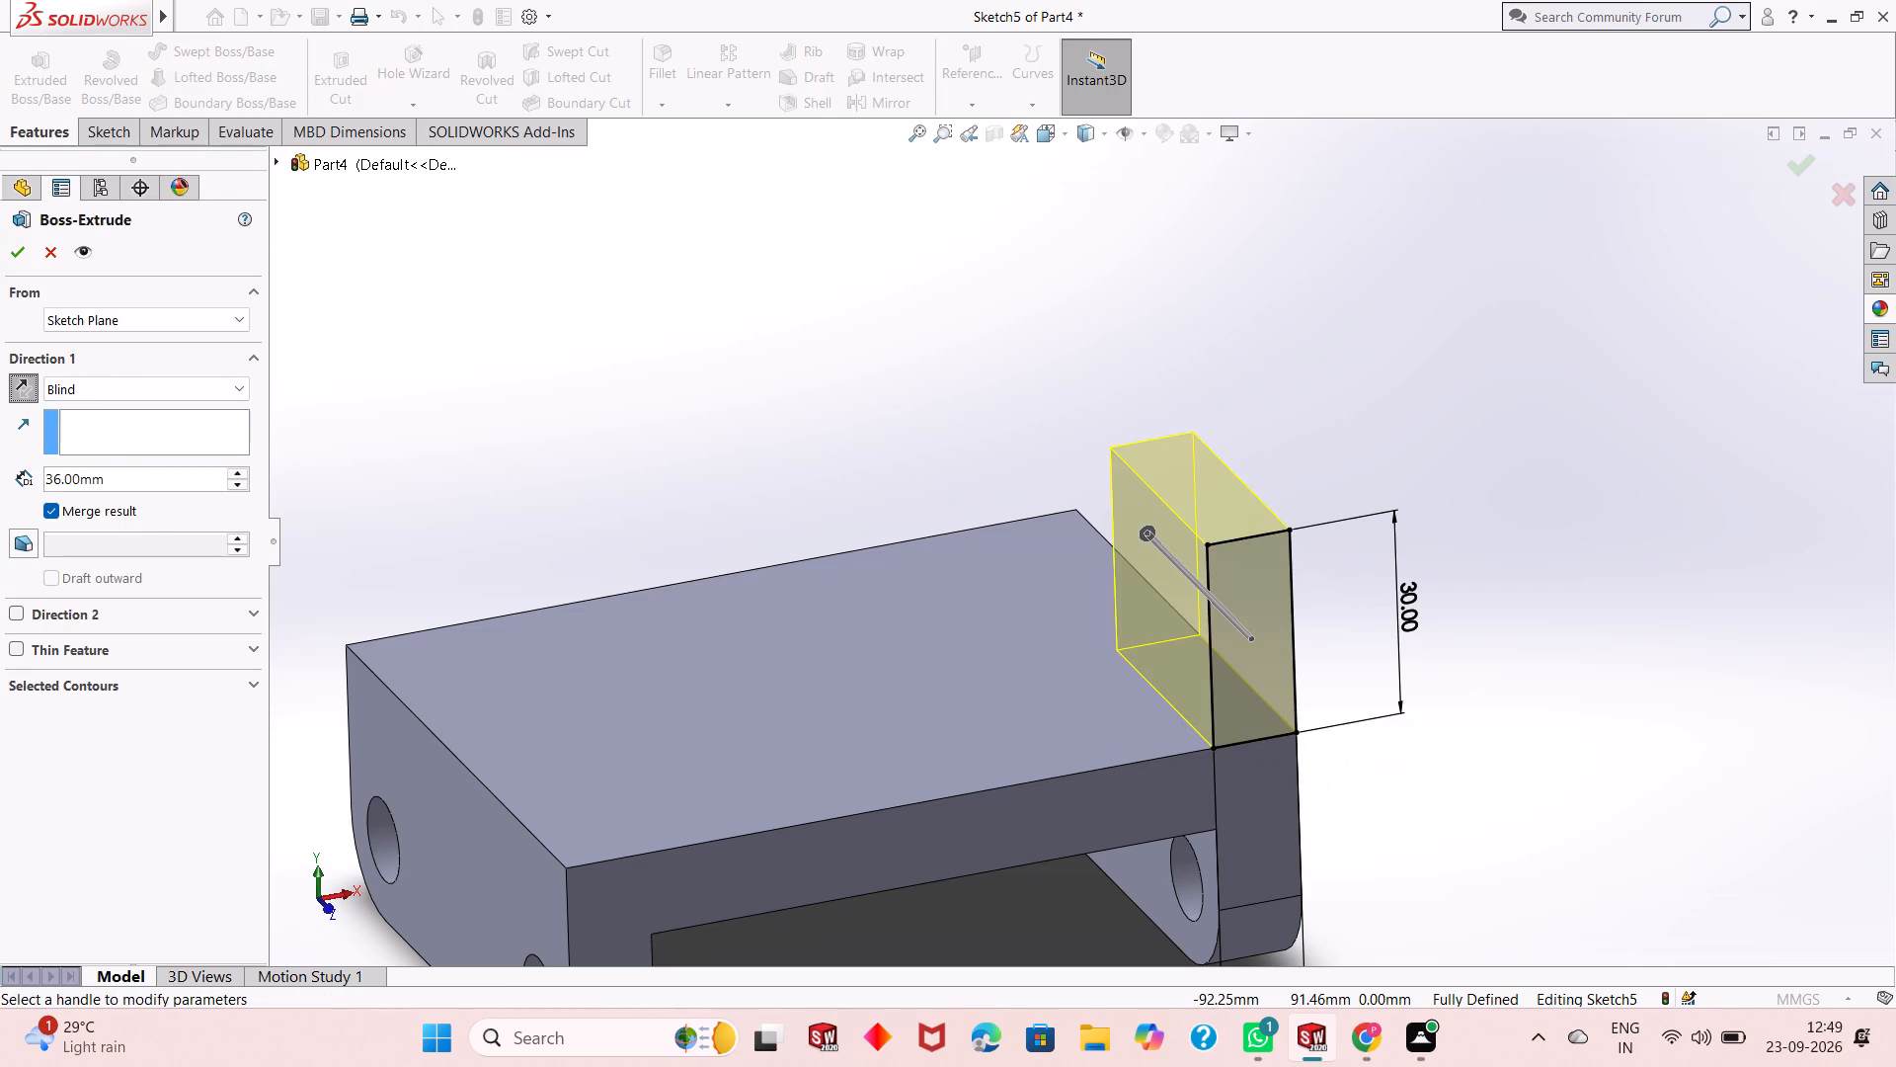
double_click(132, 479)
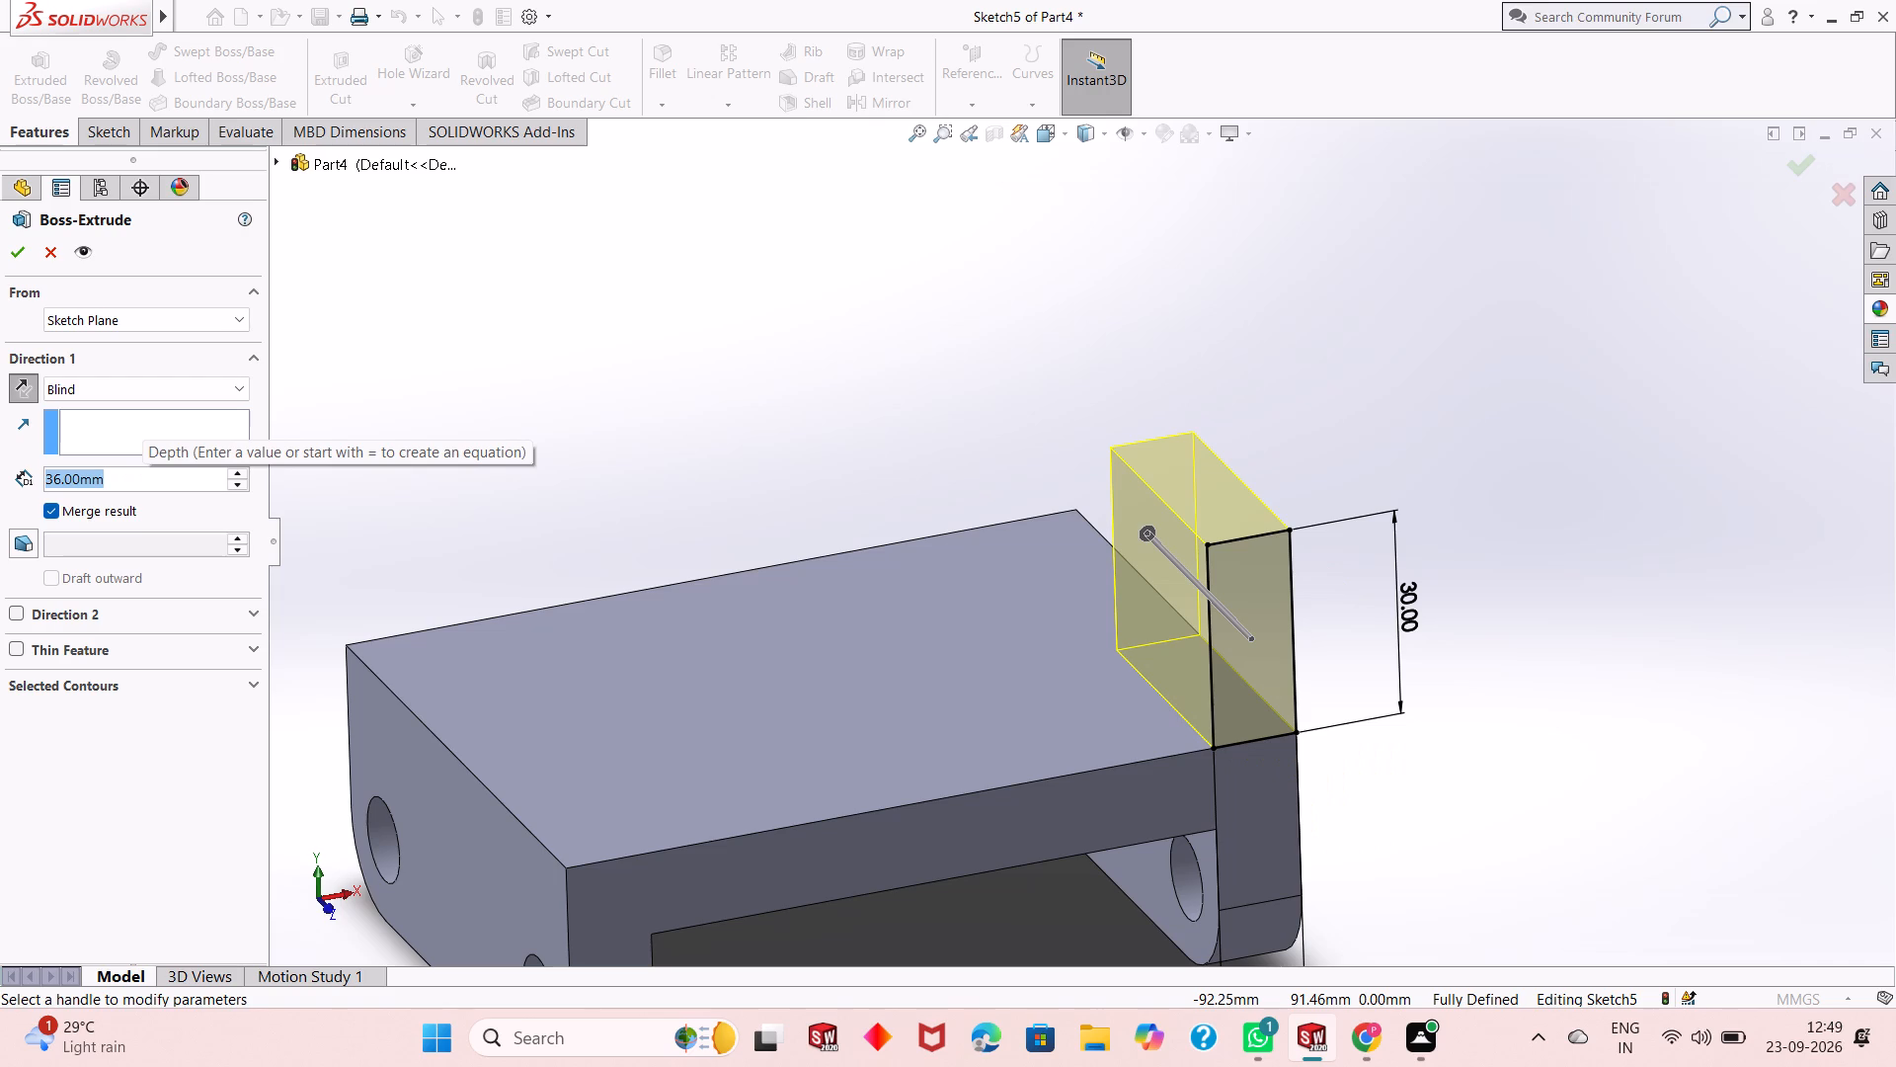
type("60")
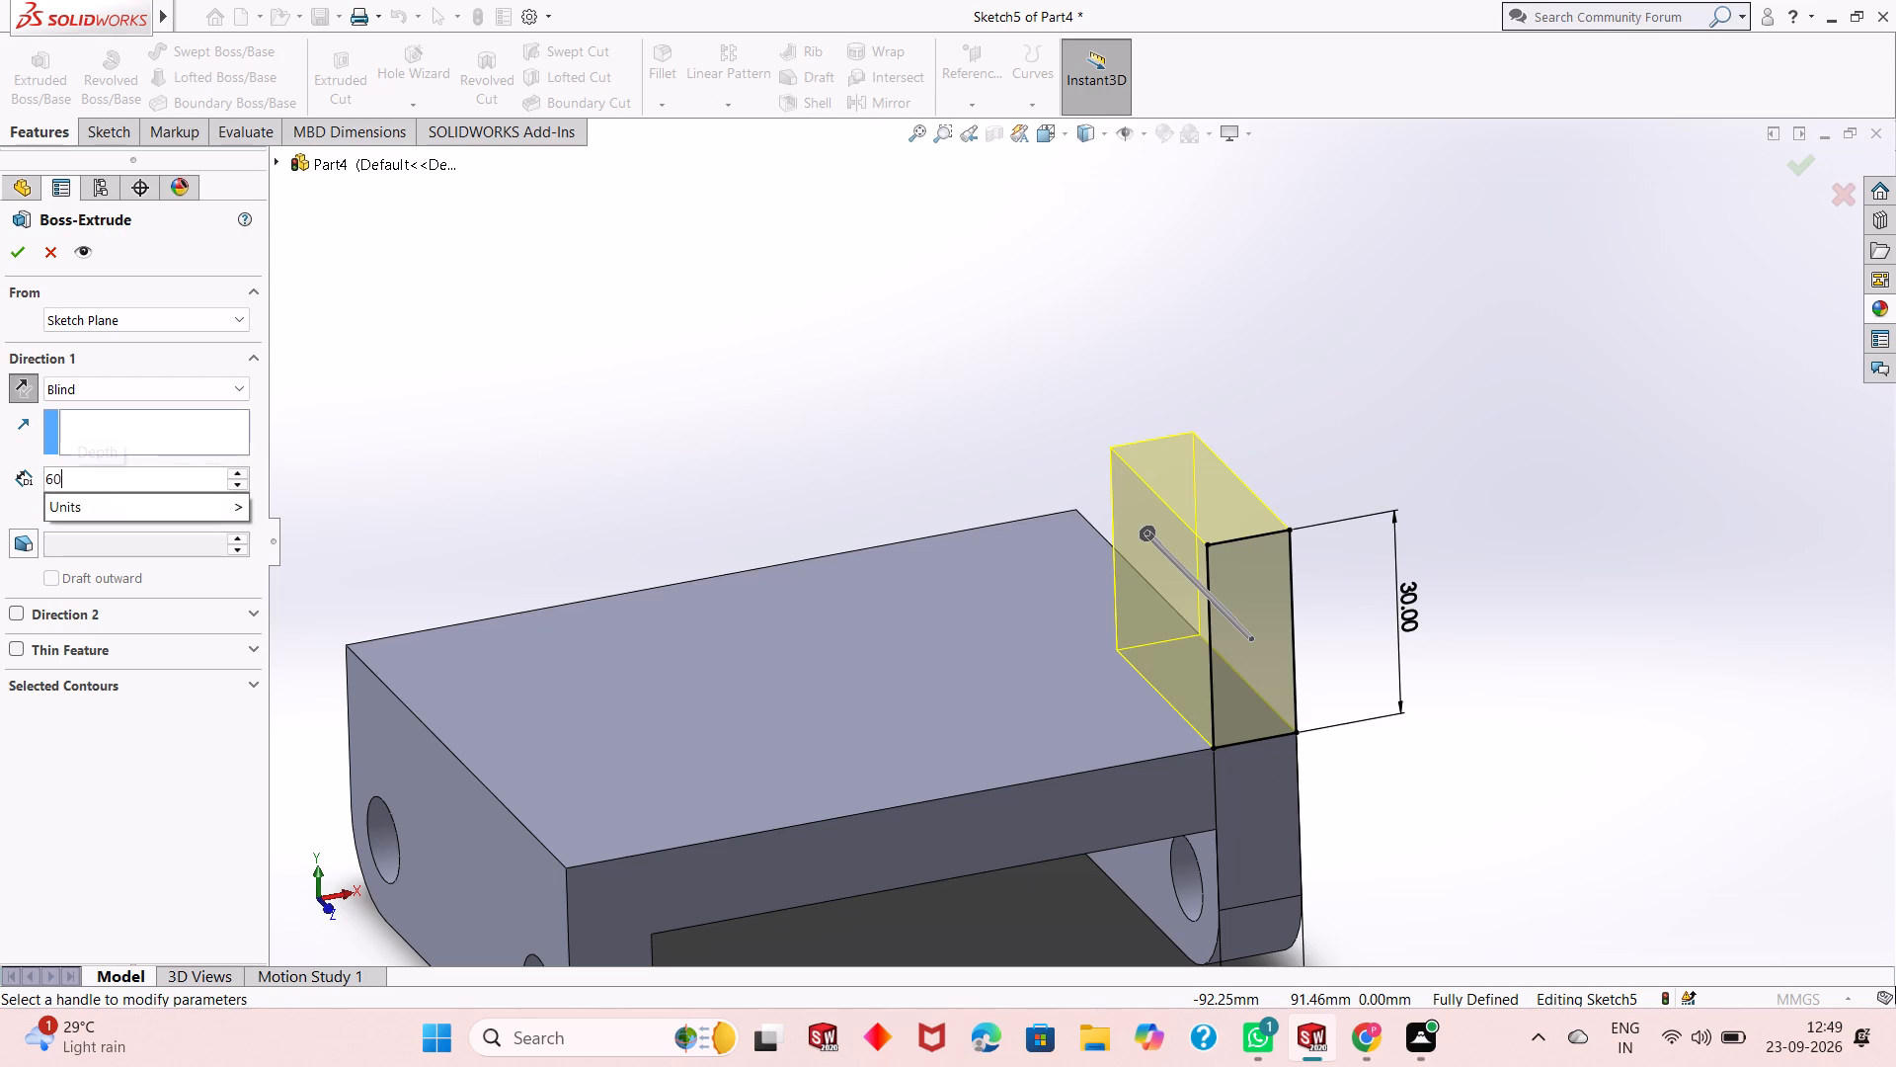
key("Return")
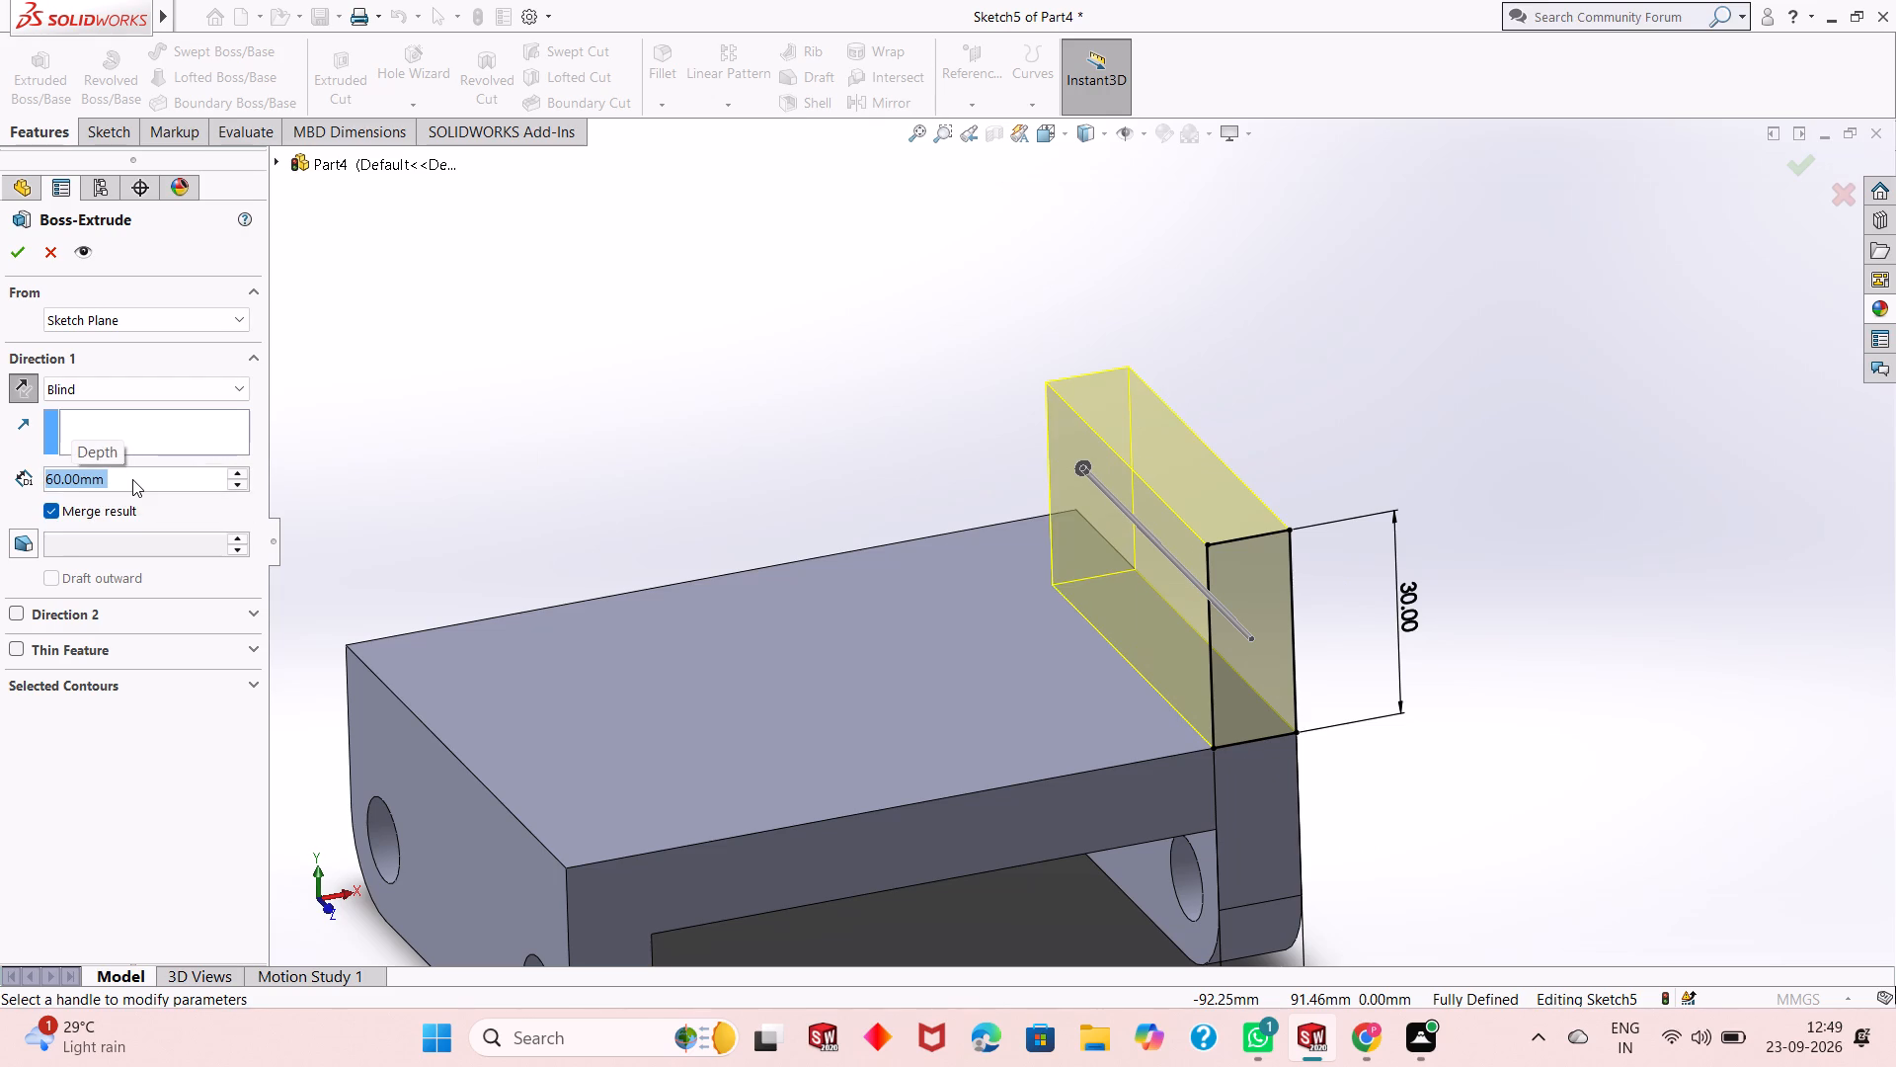
type("82")
key("Return")
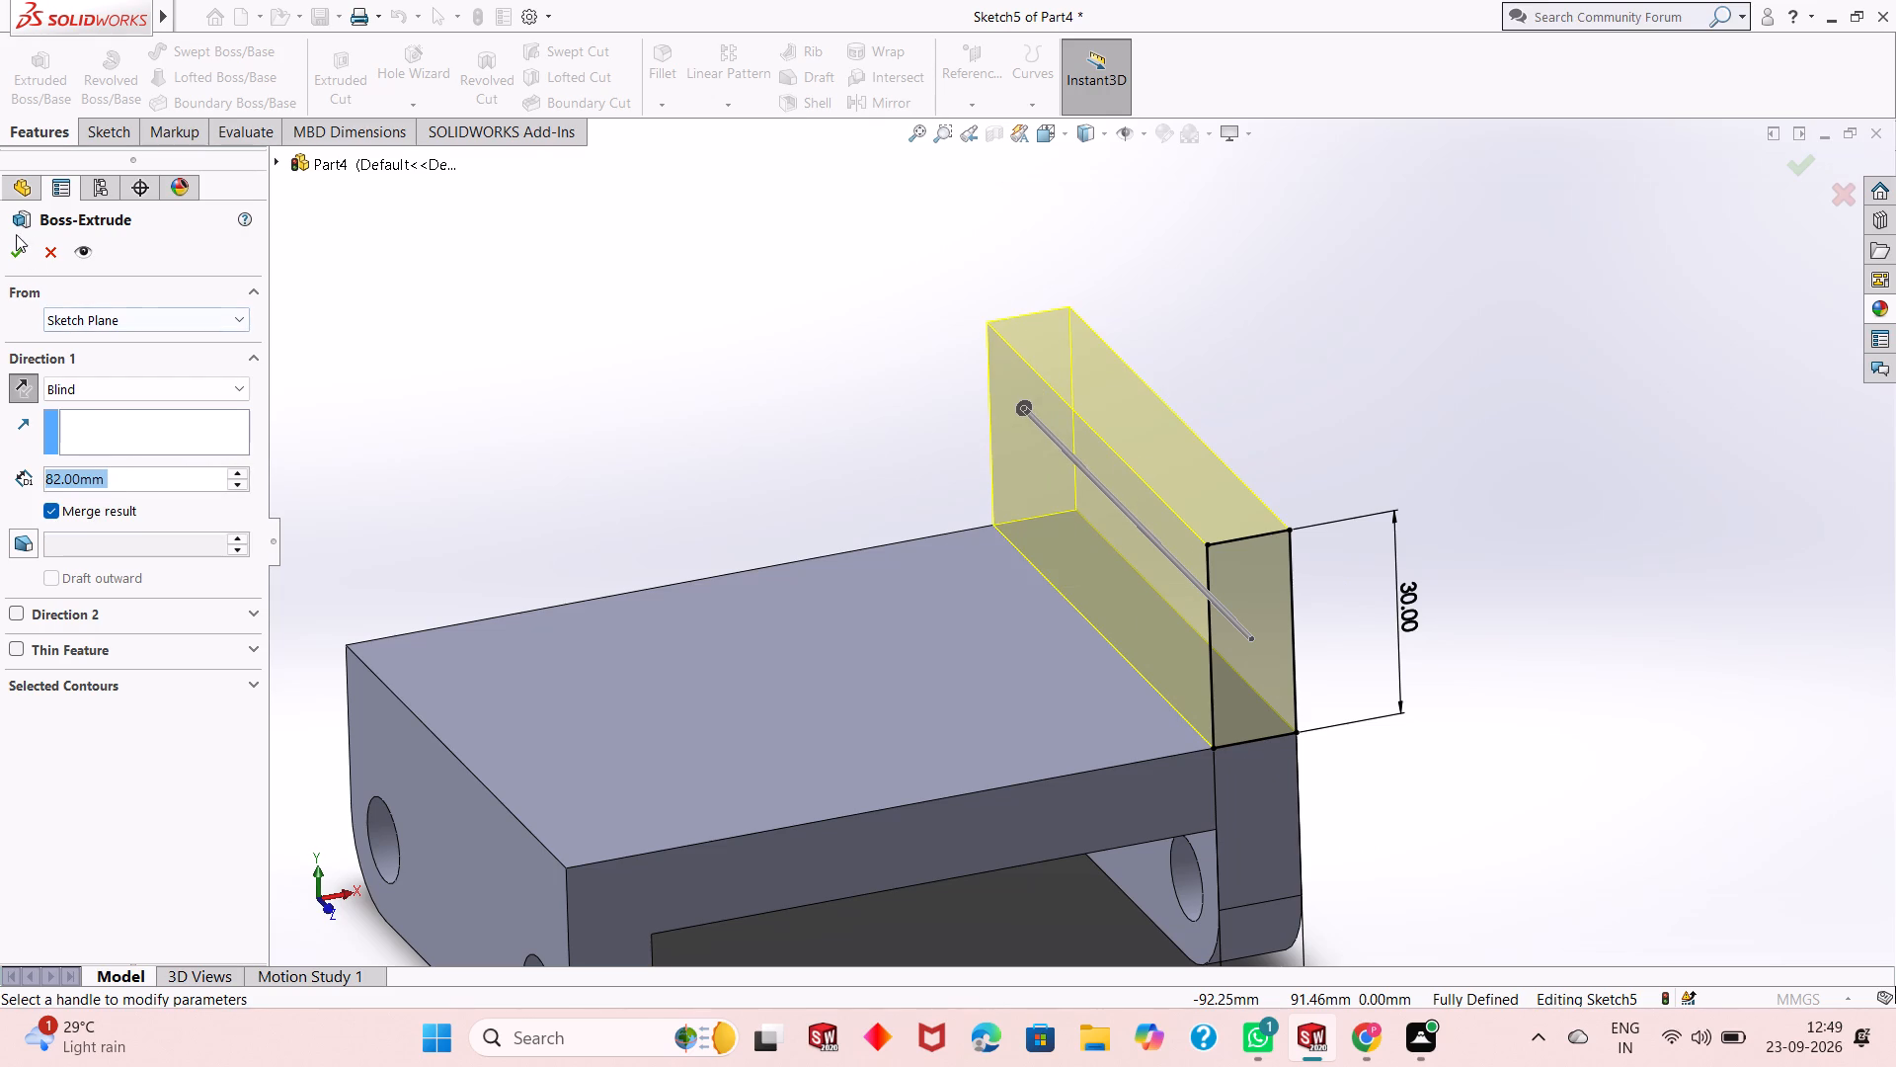
left_click(16, 256)
left_click(766, 400)
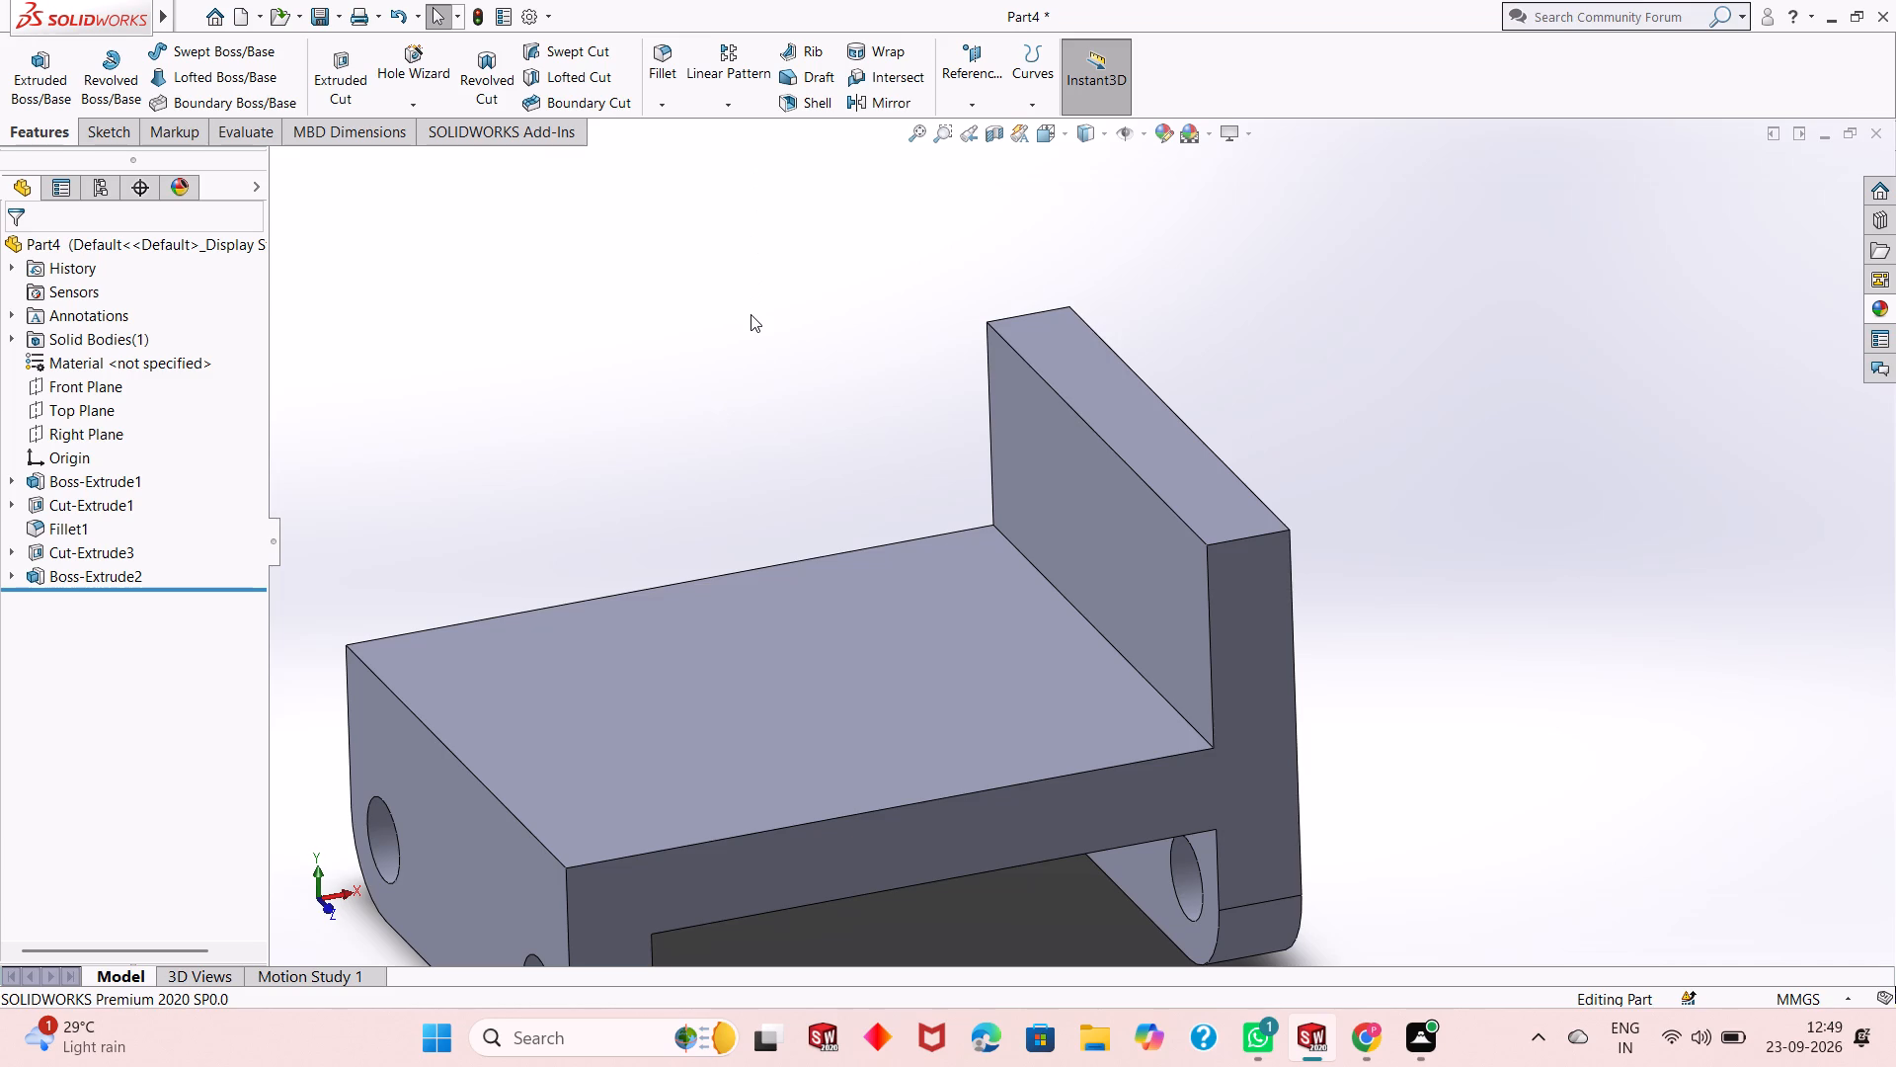
Open a new sketch on the channel's front profile face, including the upright wall's end, and view it face-on.
scroll(894, 606, "up", 2)
scroll(1025, 550, "up", 3)
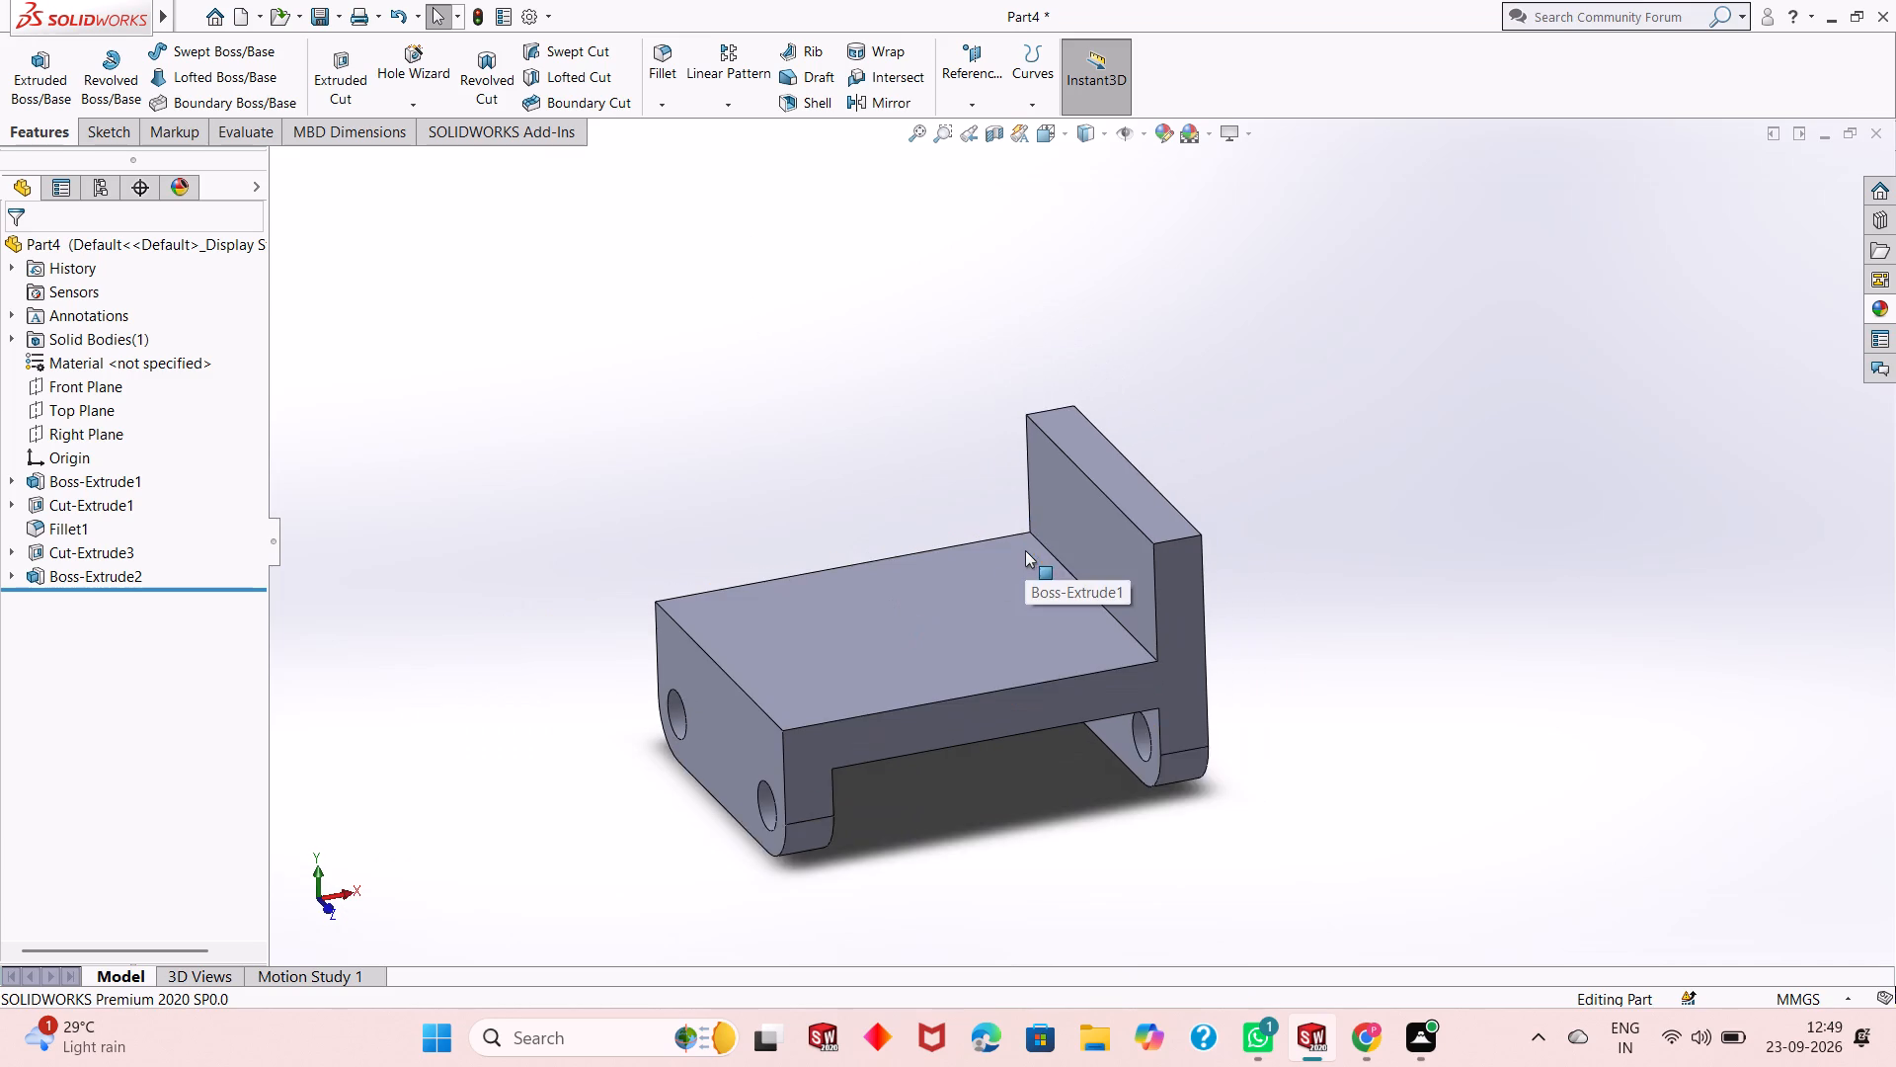
scroll(1050, 542, "down", 1)
middle_click_drag(1050, 542, 1050, 499)
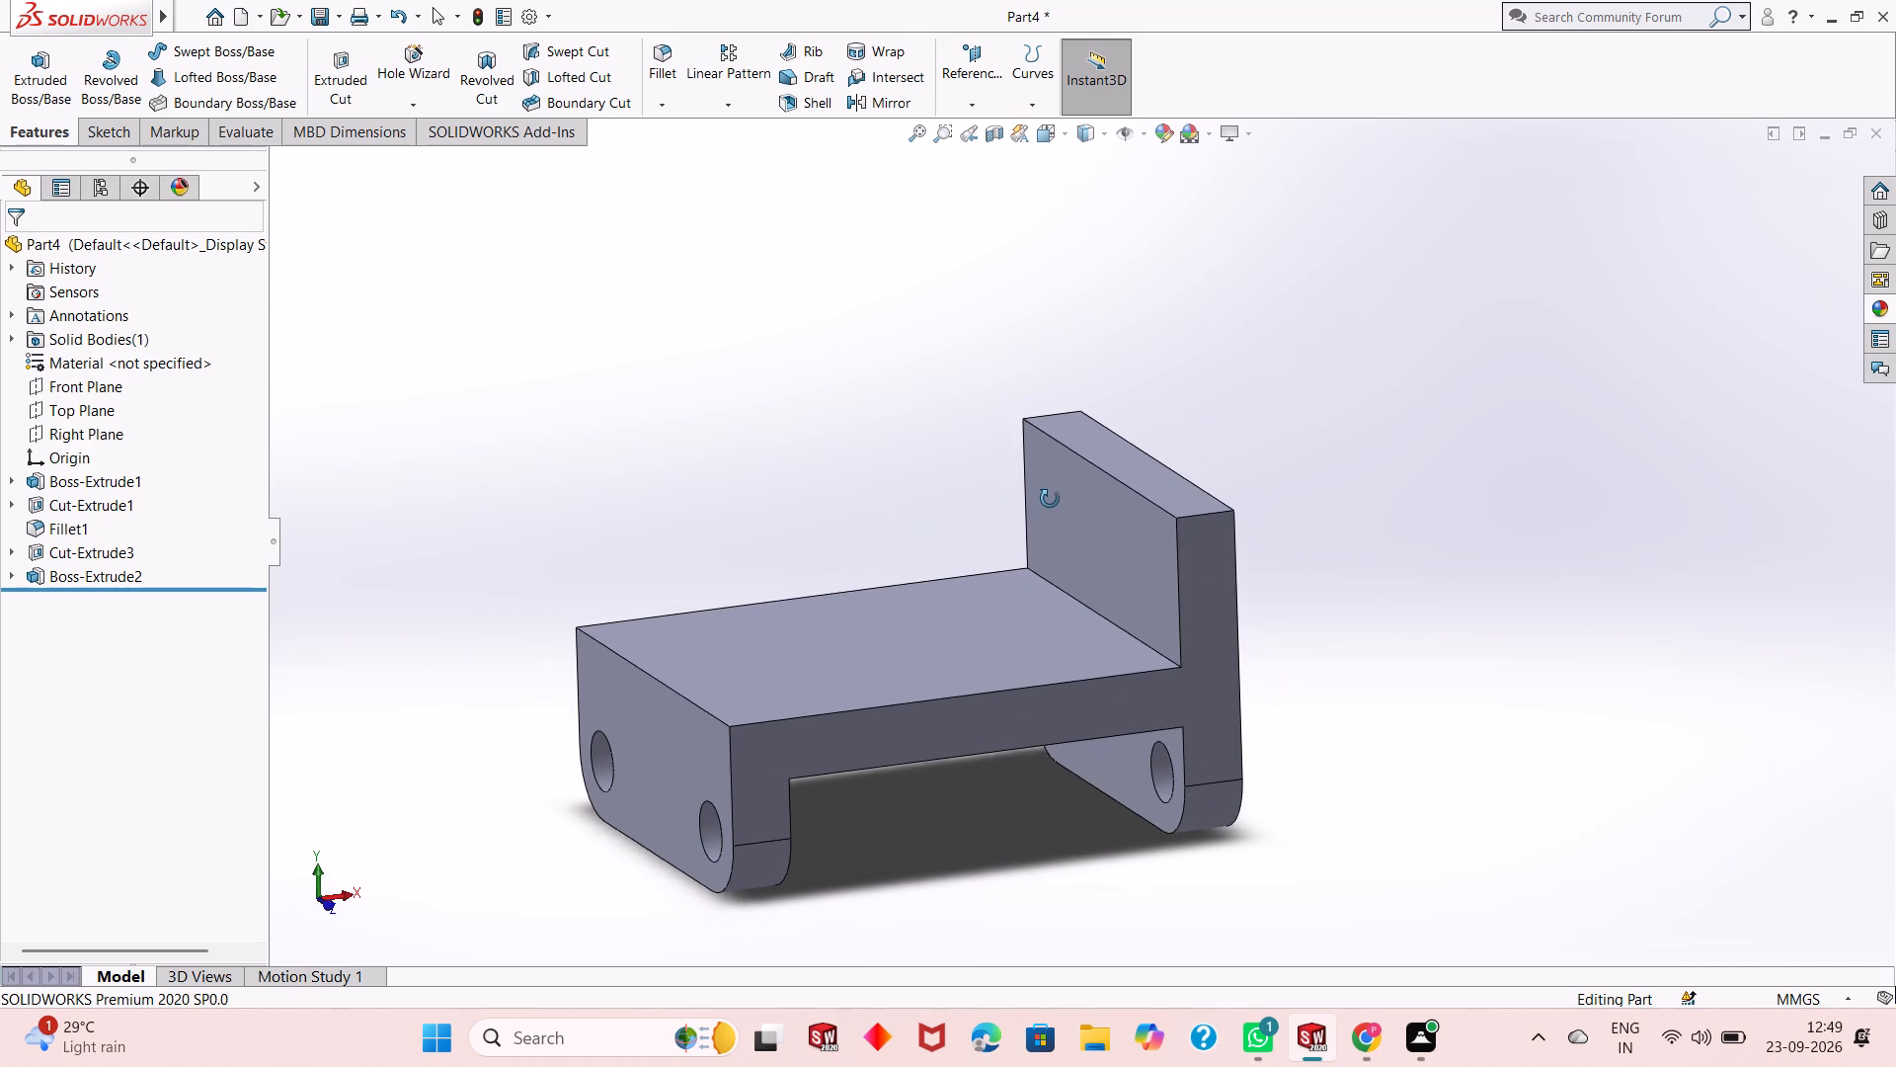
middle_click_drag(1050, 499, 1029, 501)
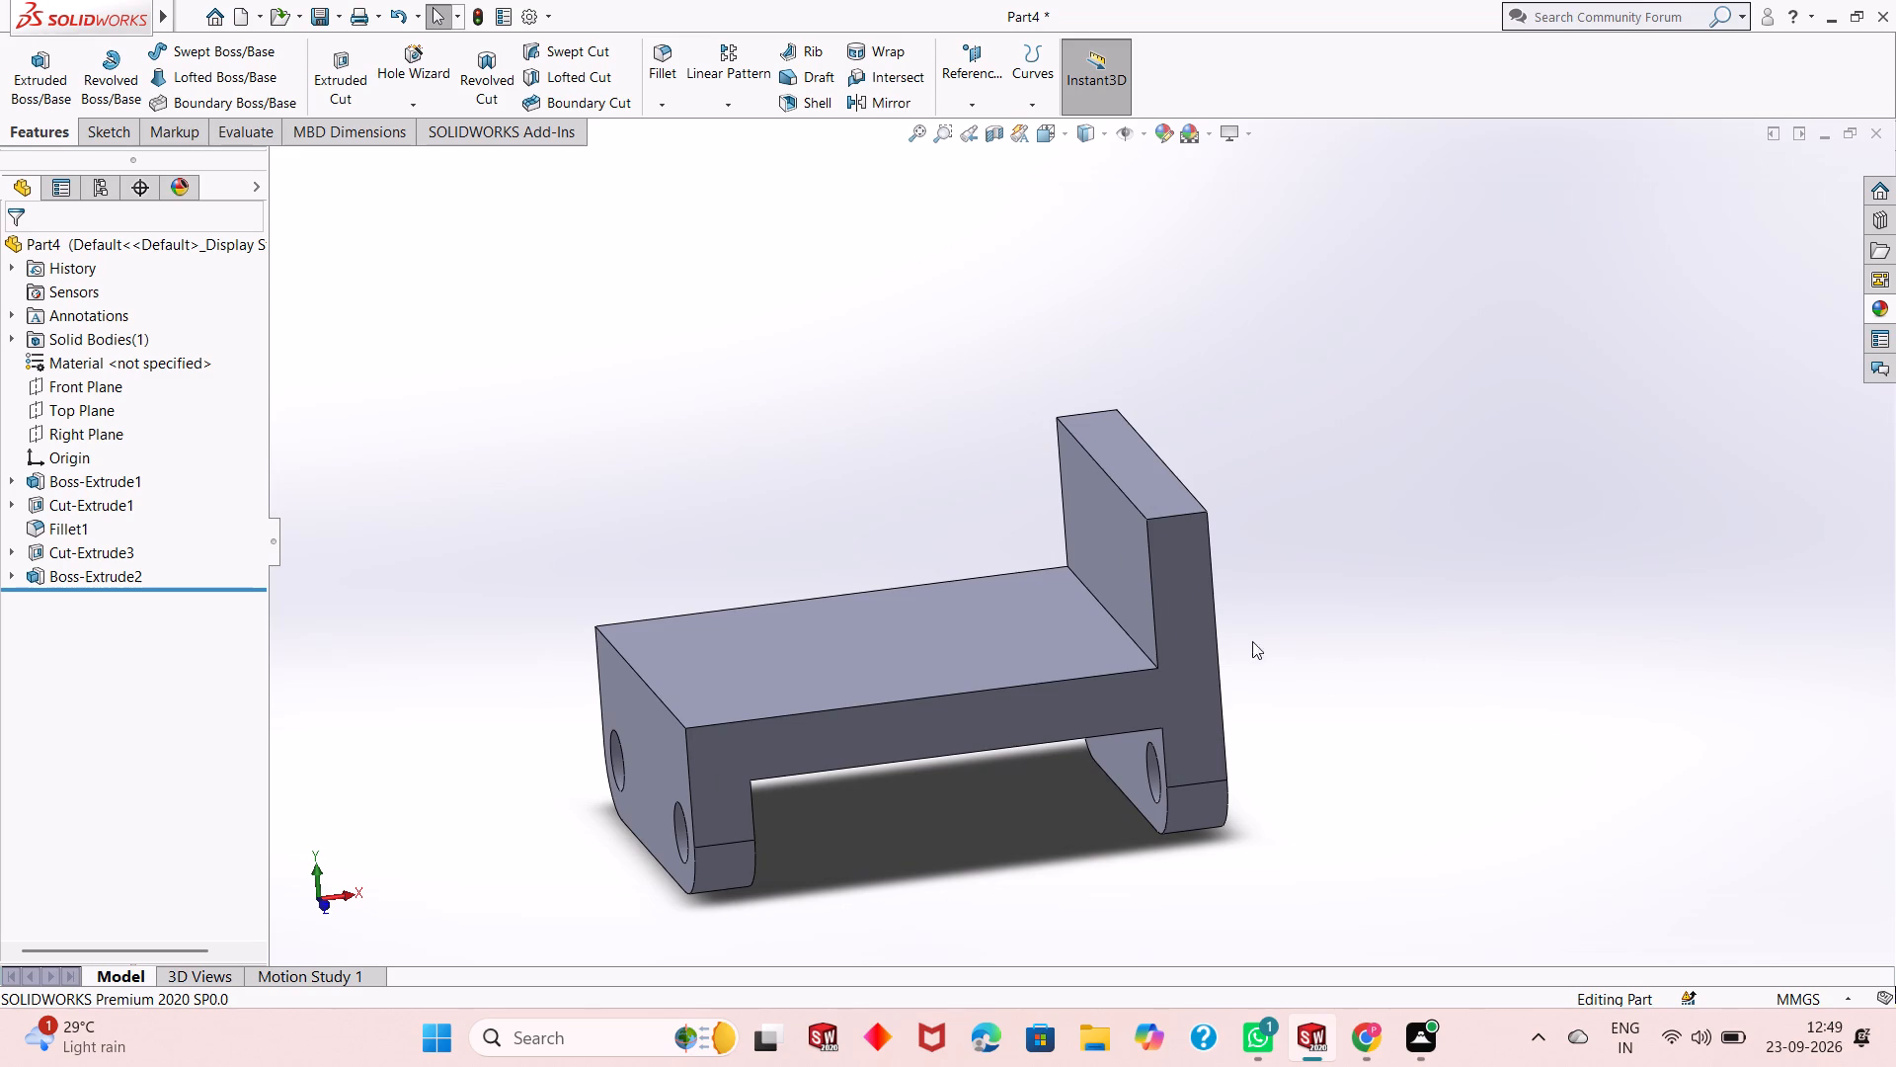
left_click(1200, 608)
left_click(1292, 545)
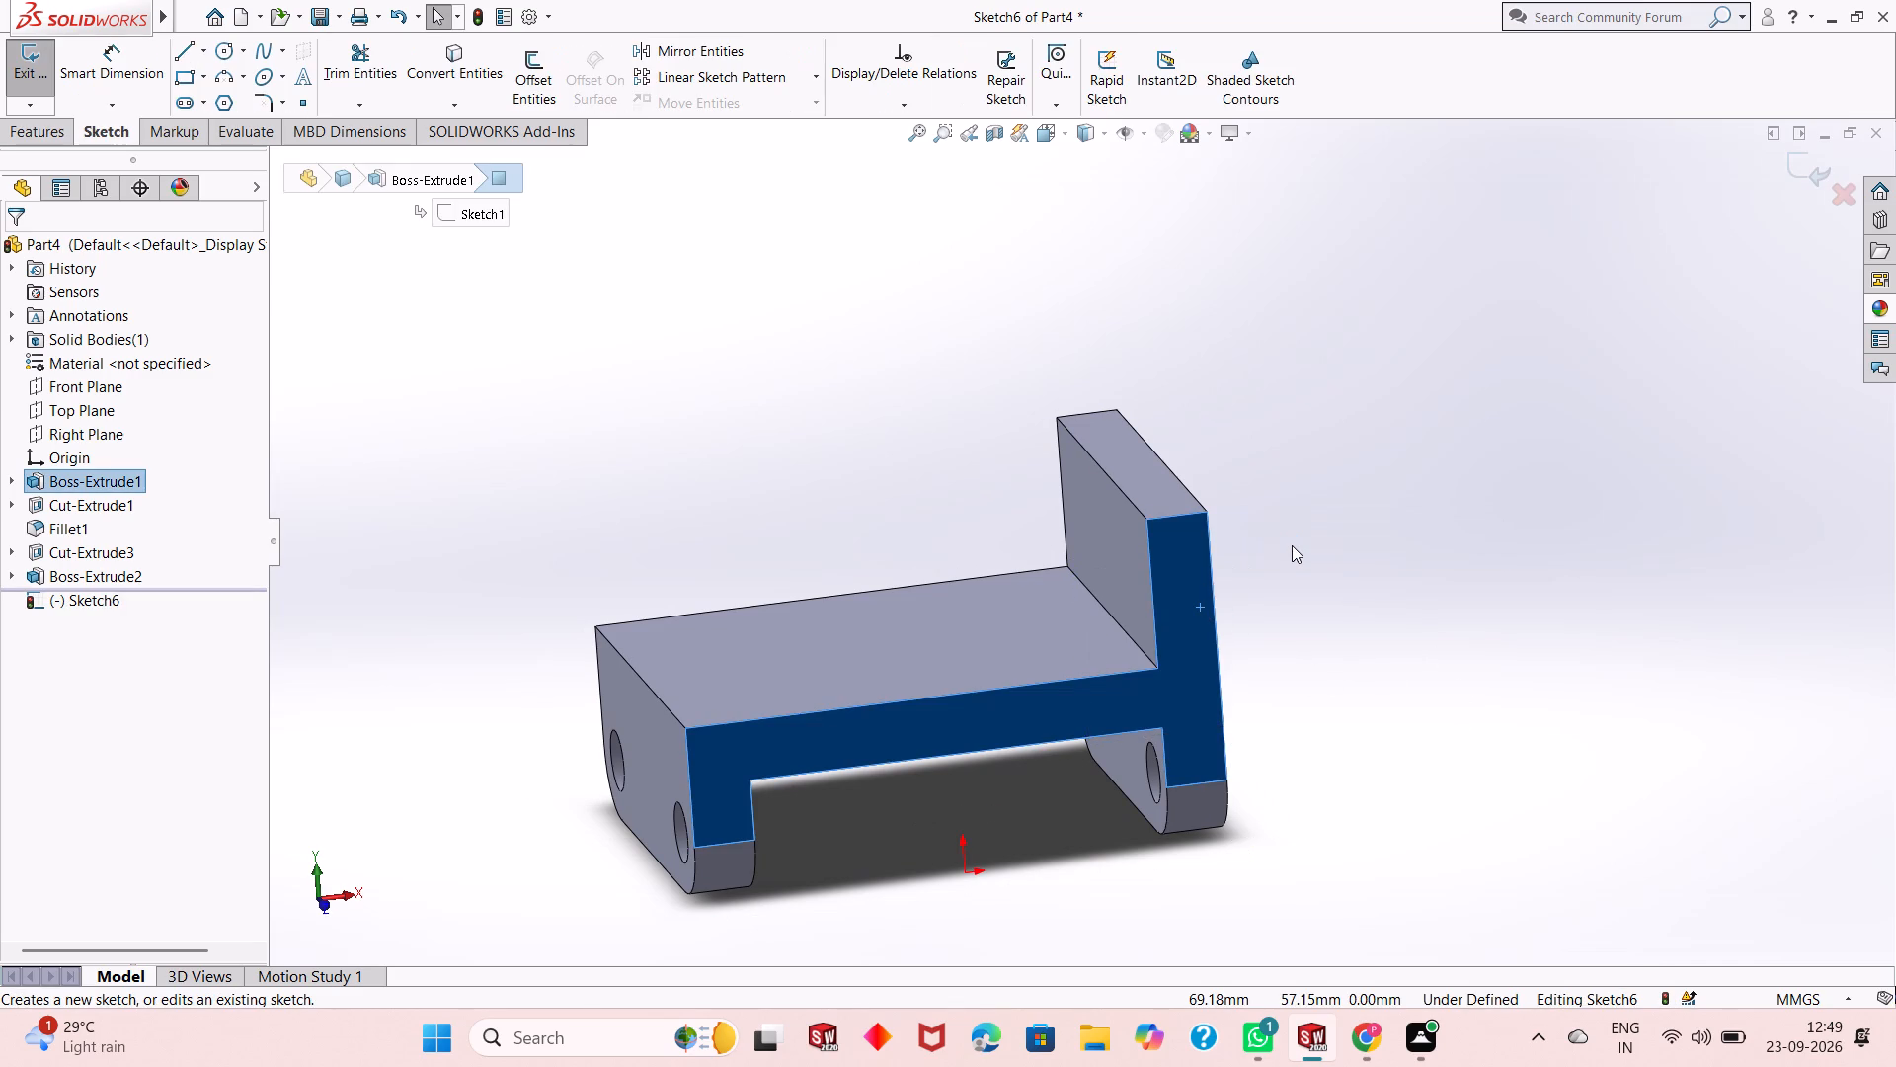
key("ctrl+8")
key("Escape")
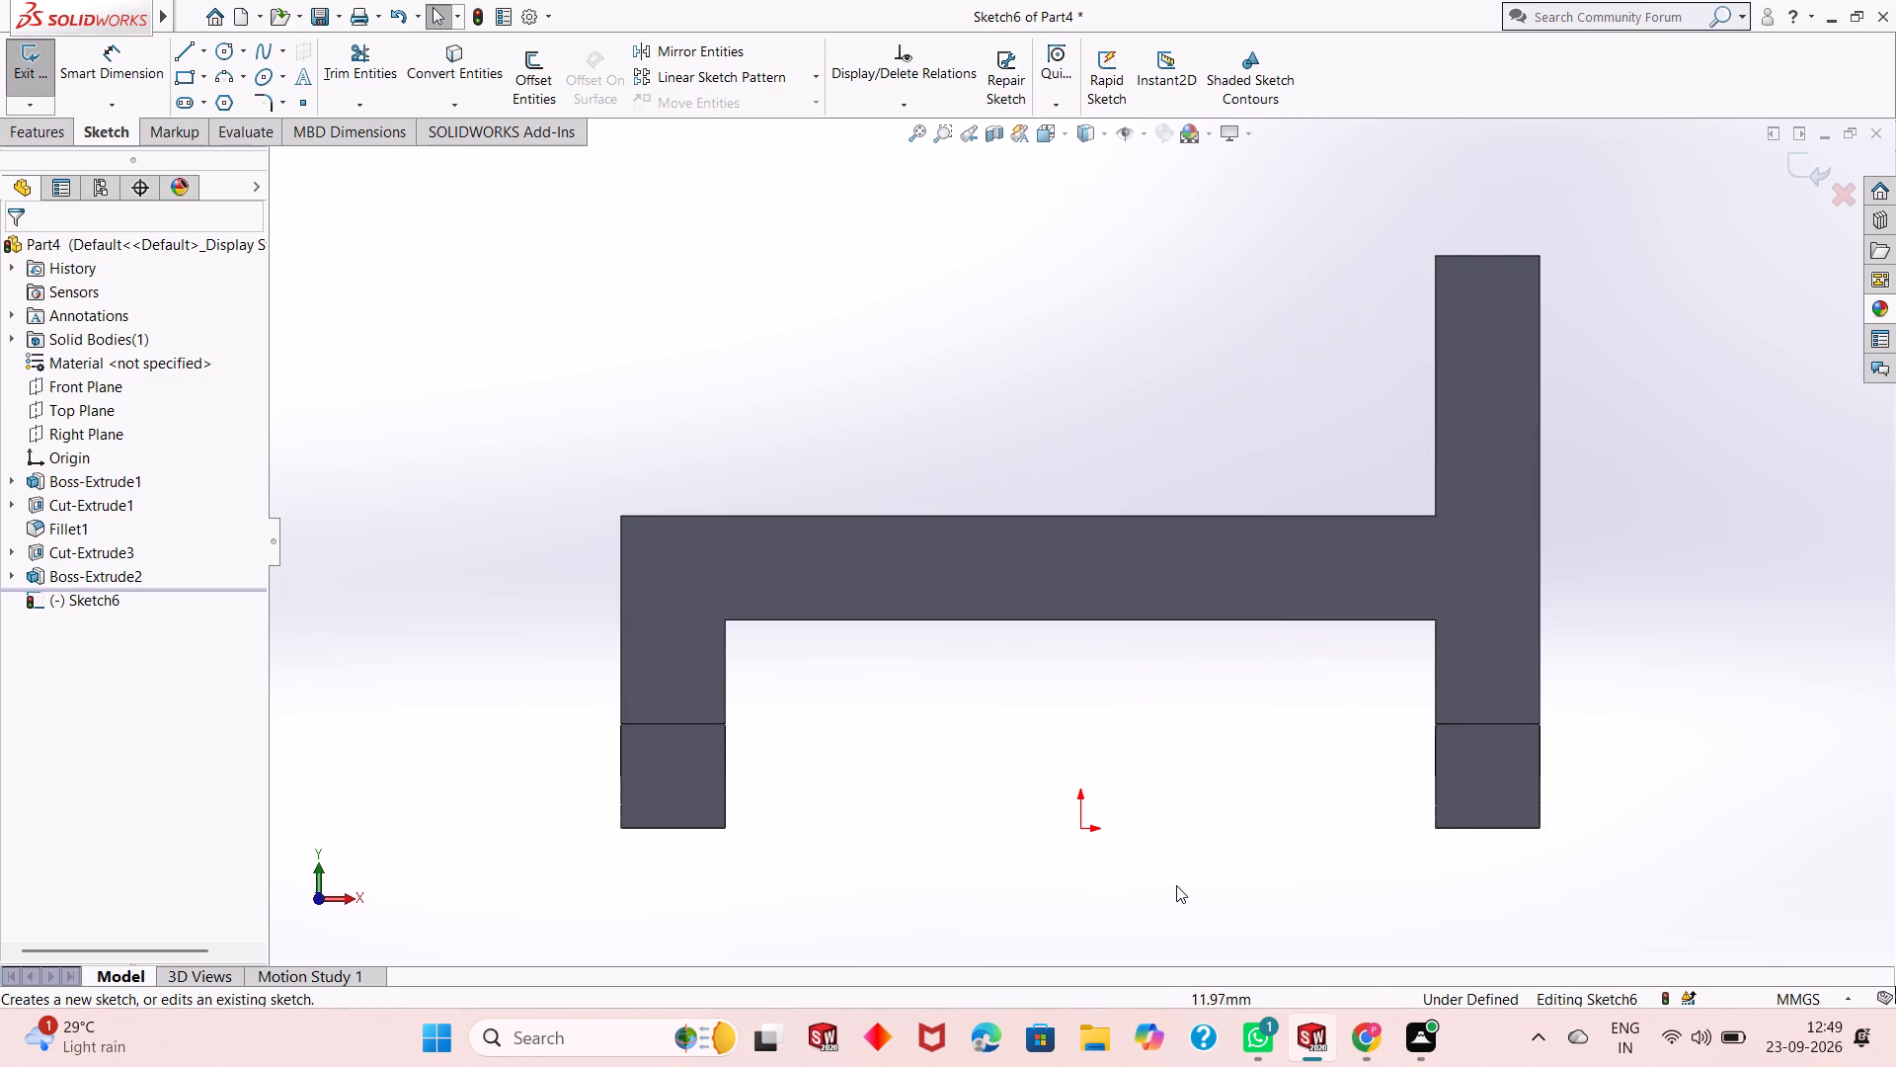
Sketch a 44 mm horizontal line running outward in +X from the upright wall's top outer corner.
scroll(1161, 921, "up", 2)
scroll(1071, 518, "up", 1)
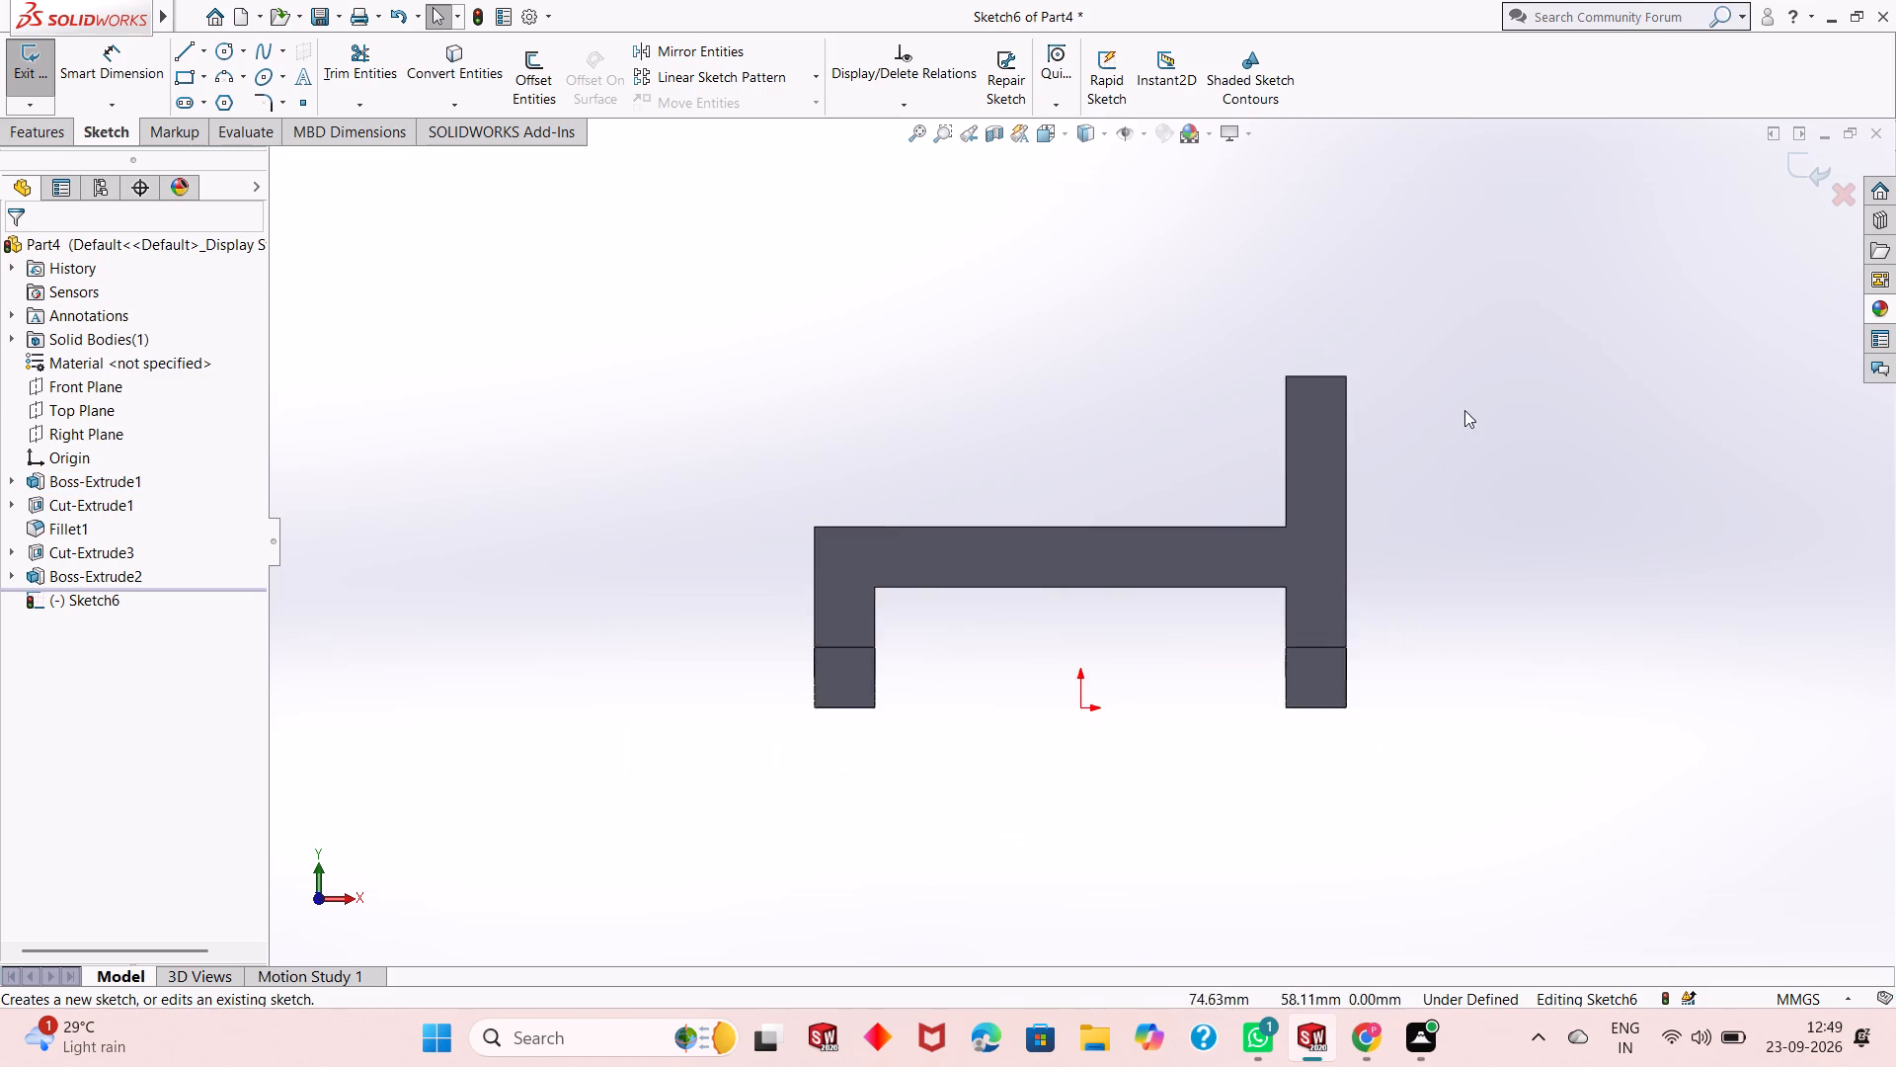
scroll(1571, 361, "down", 3)
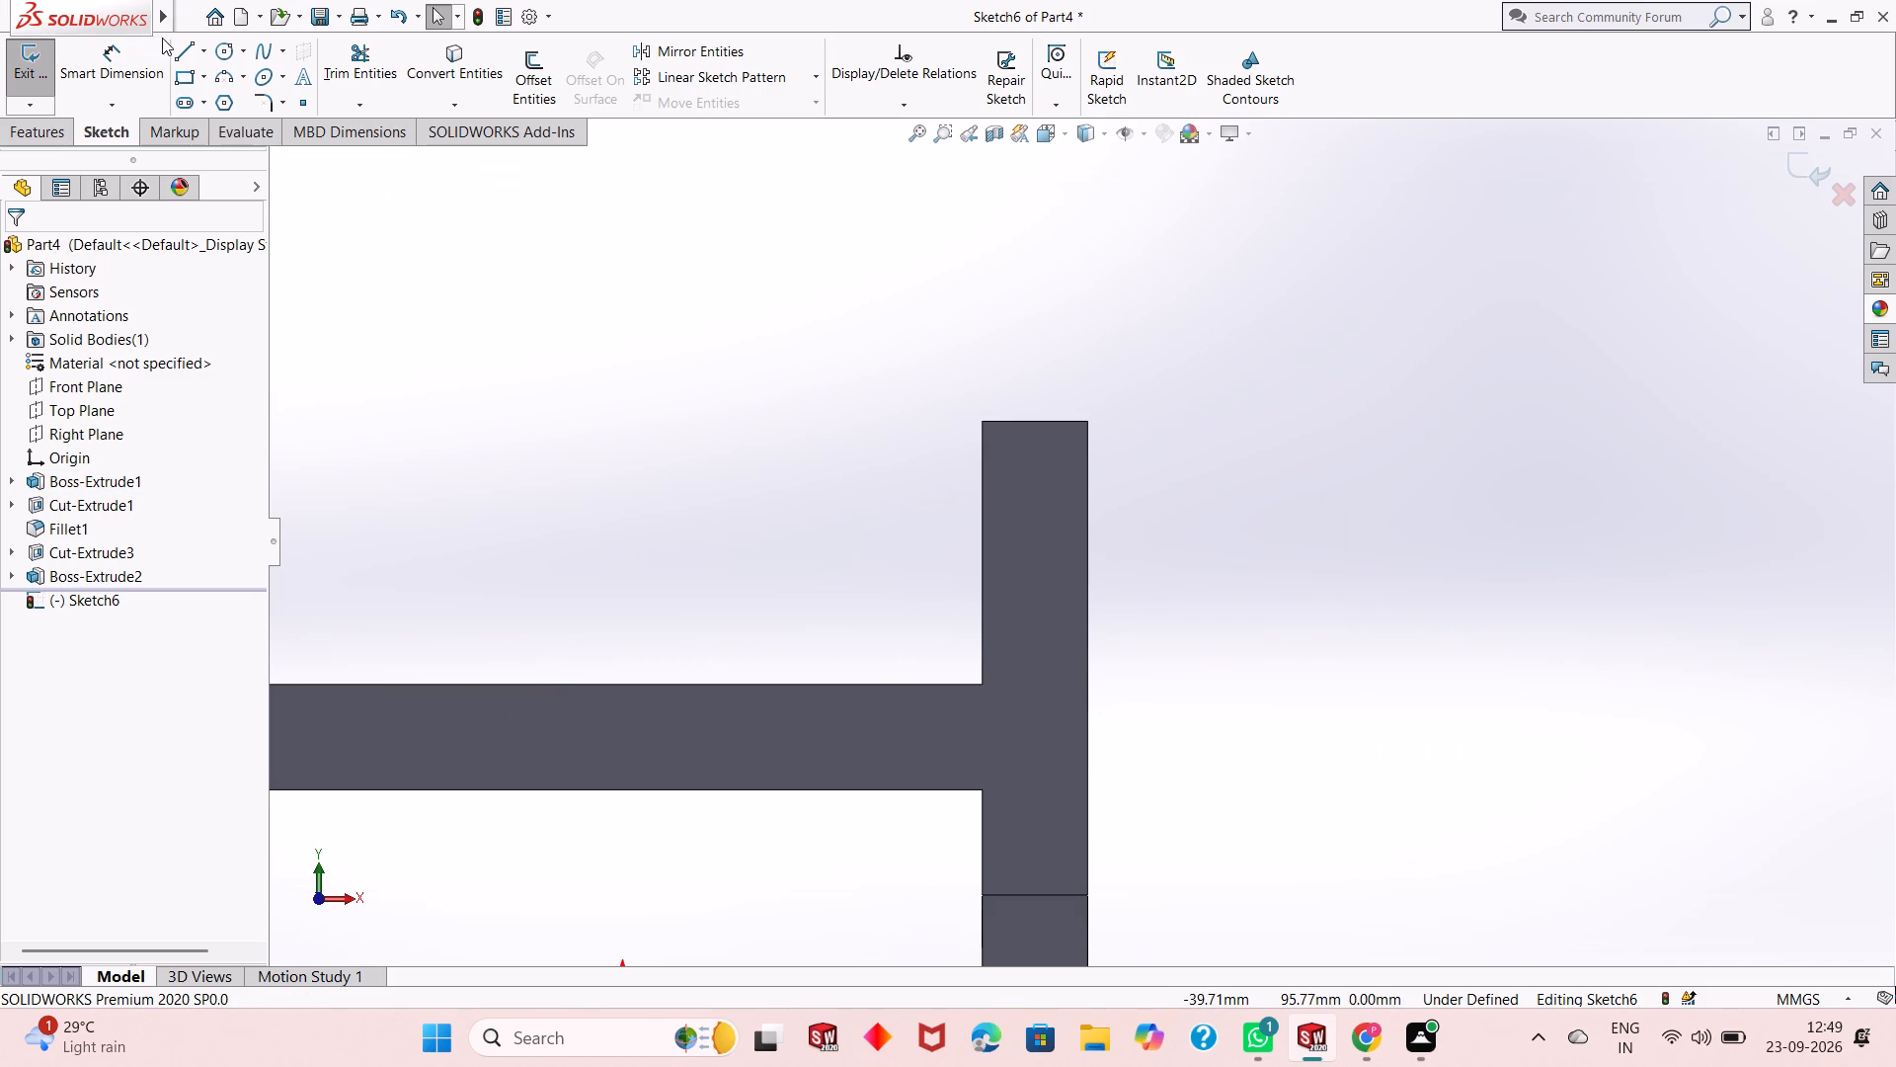
left_click(183, 49)
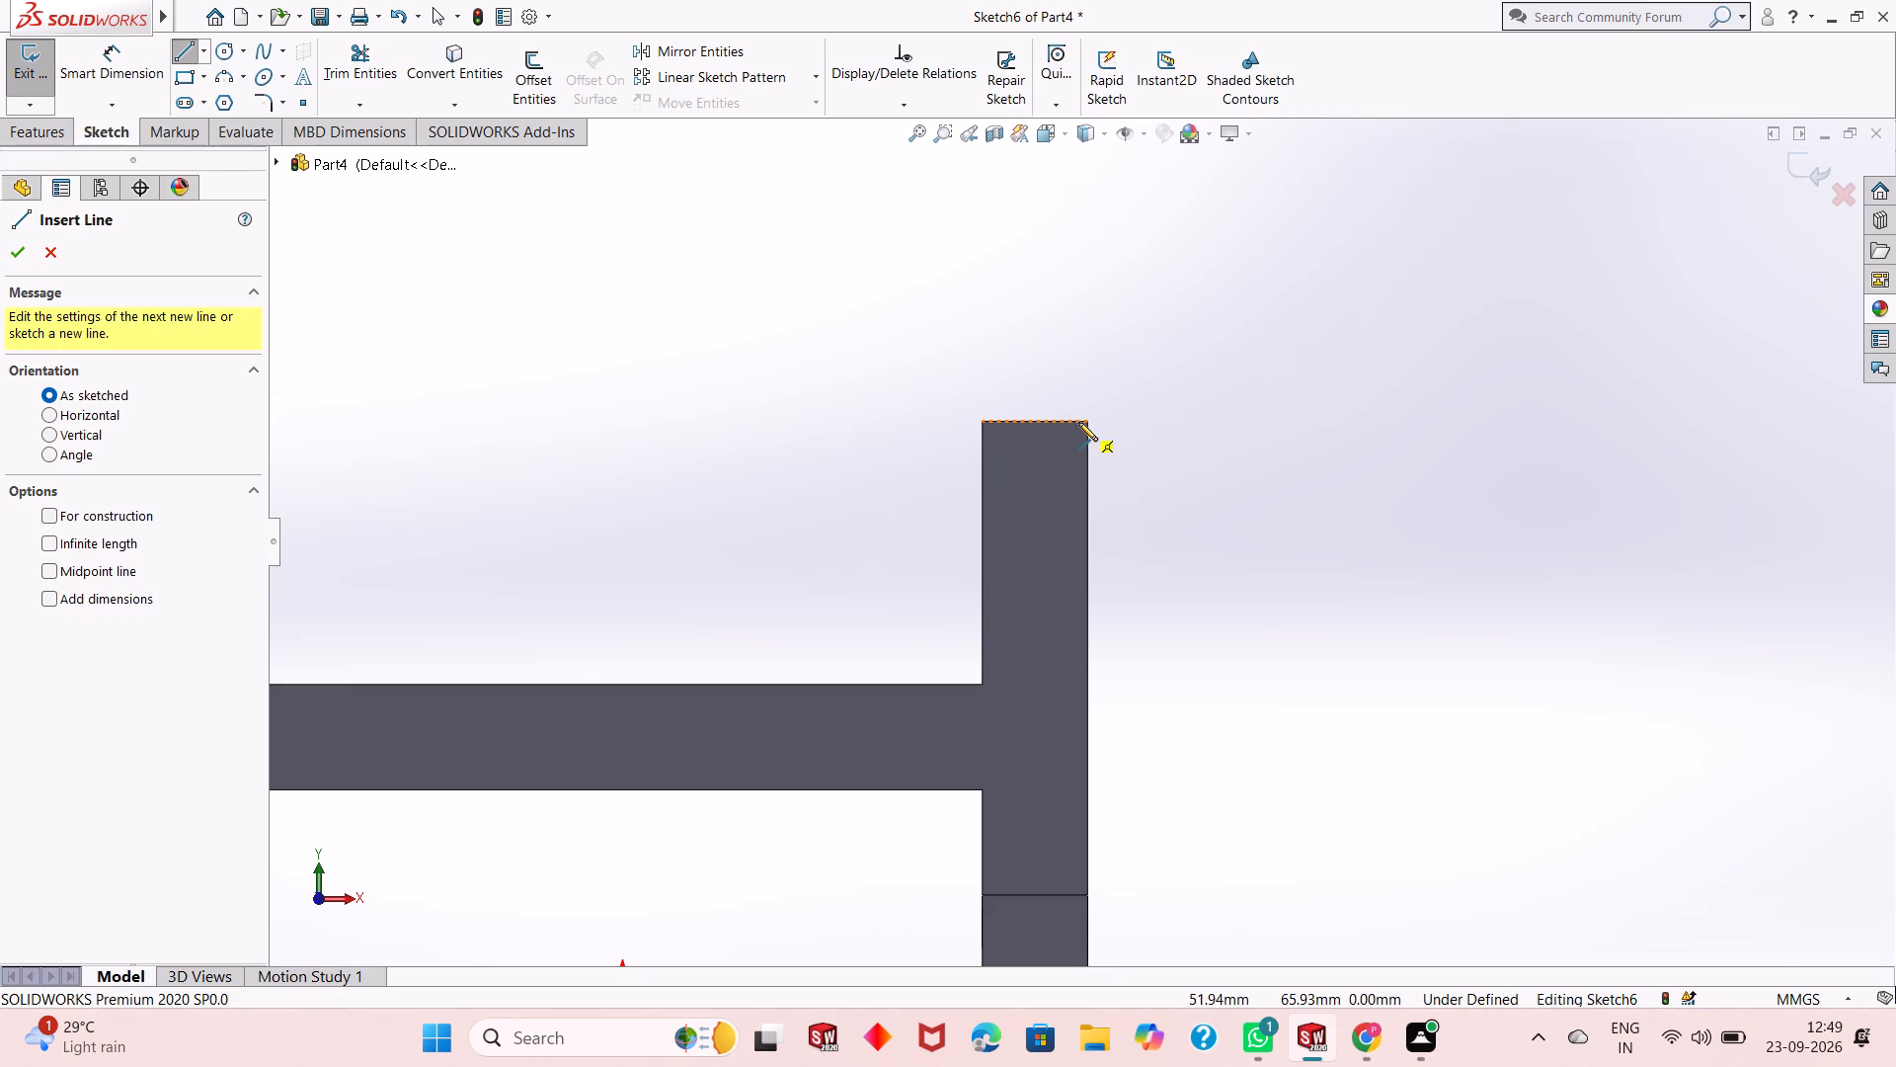
left_click(1090, 423)
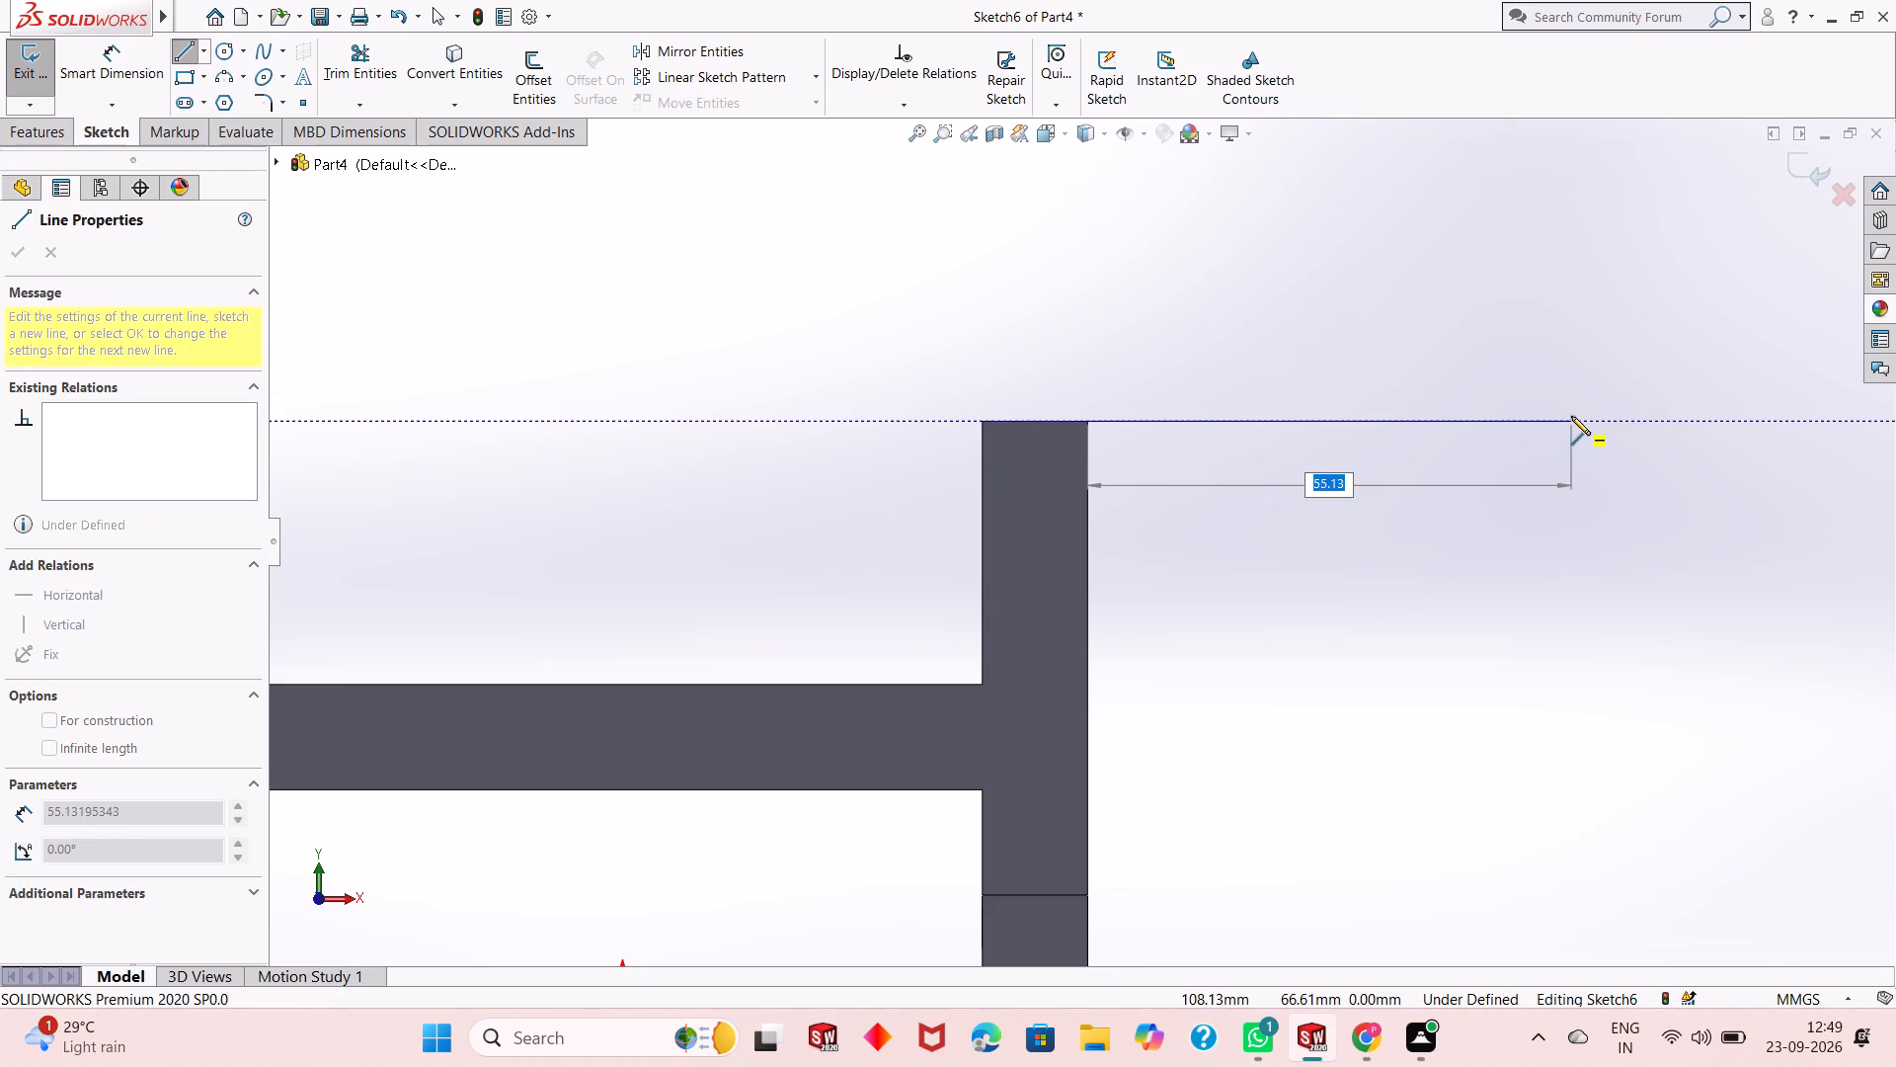
type("44")
key("Return")
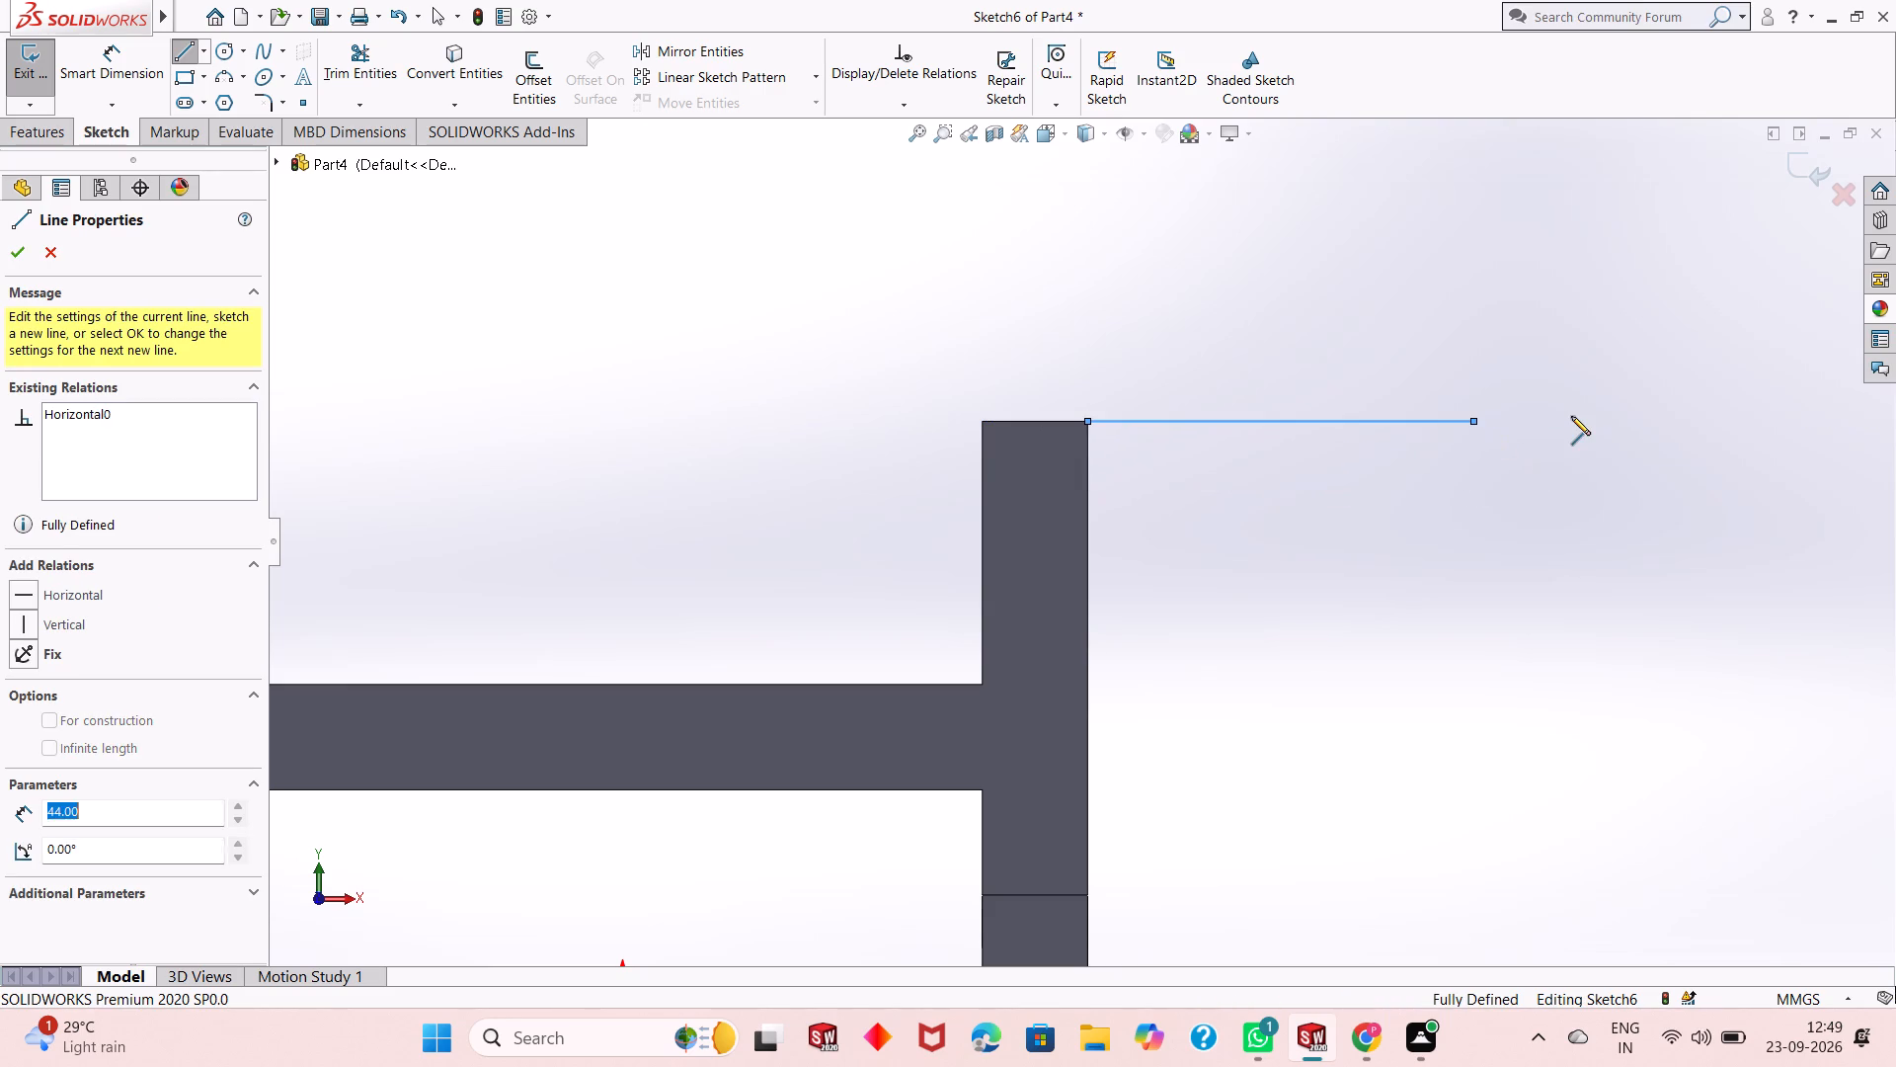
right_click(1571, 416)
left_click(1588, 426)
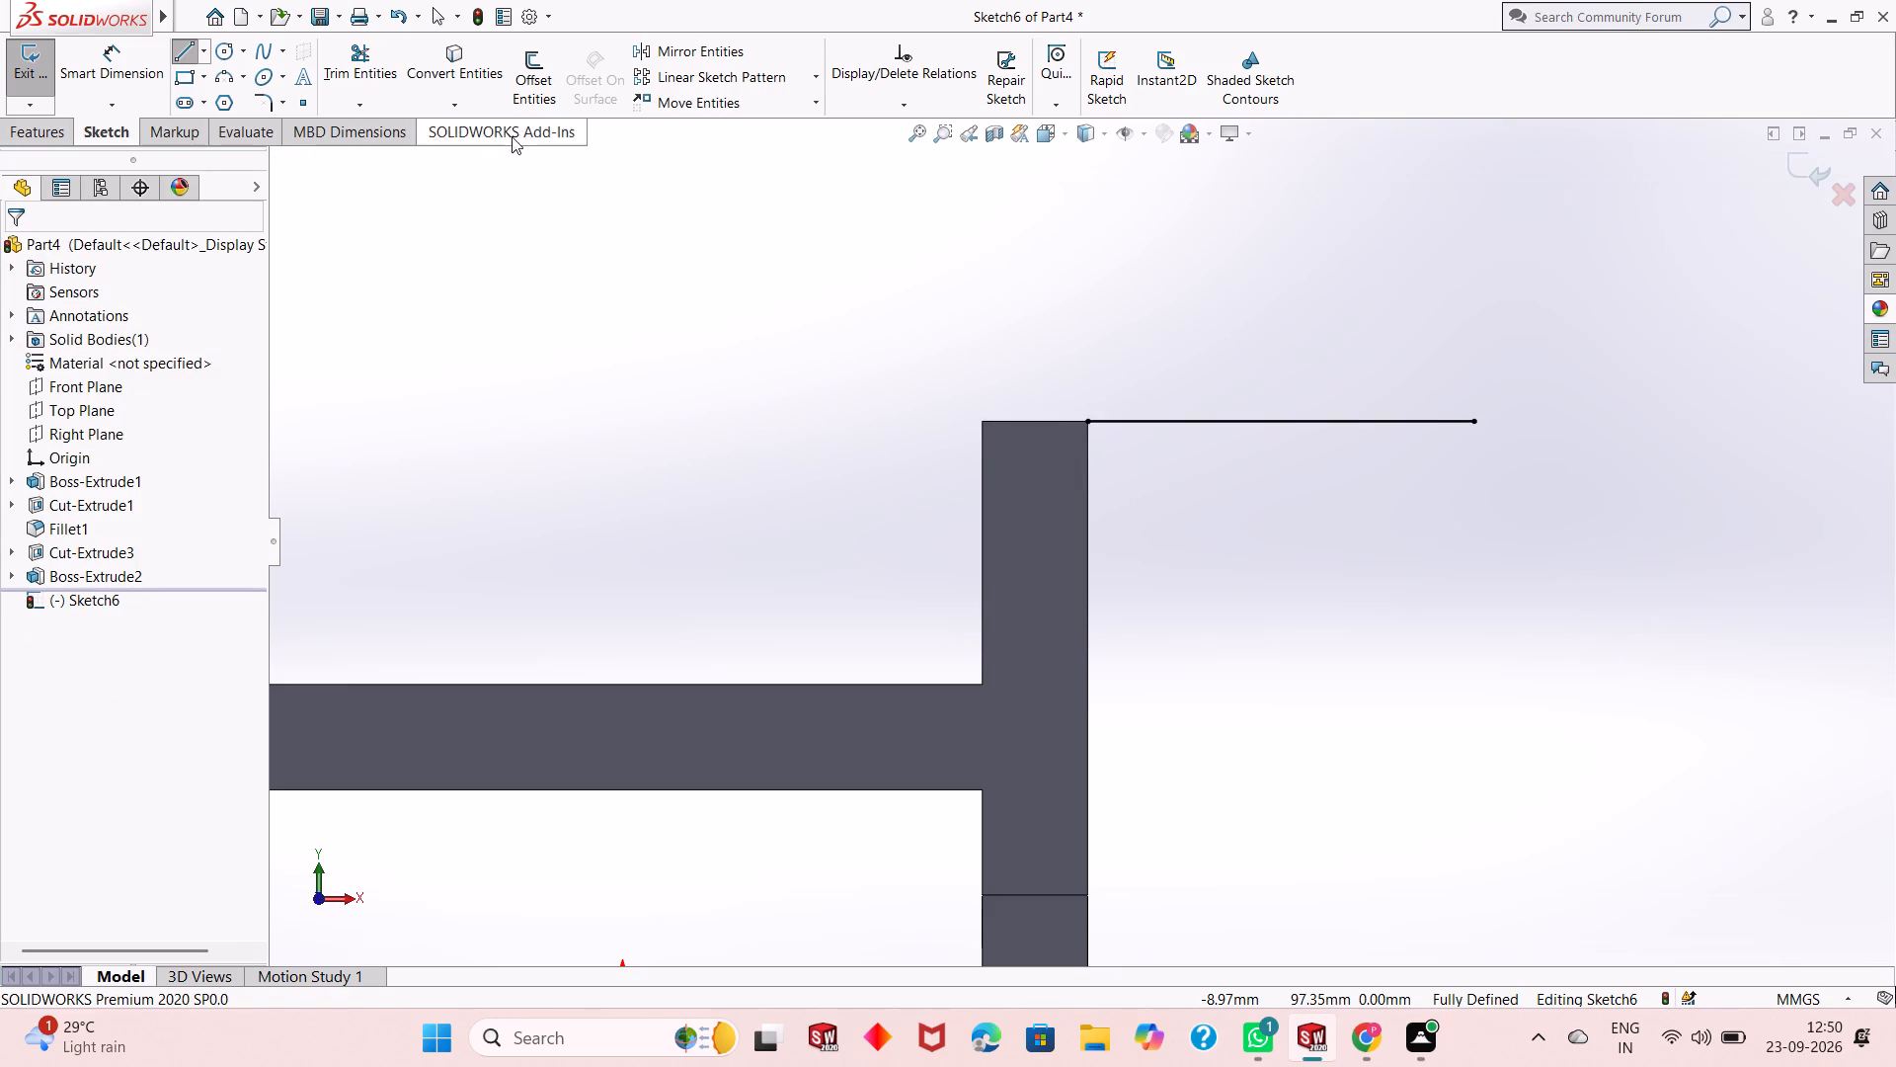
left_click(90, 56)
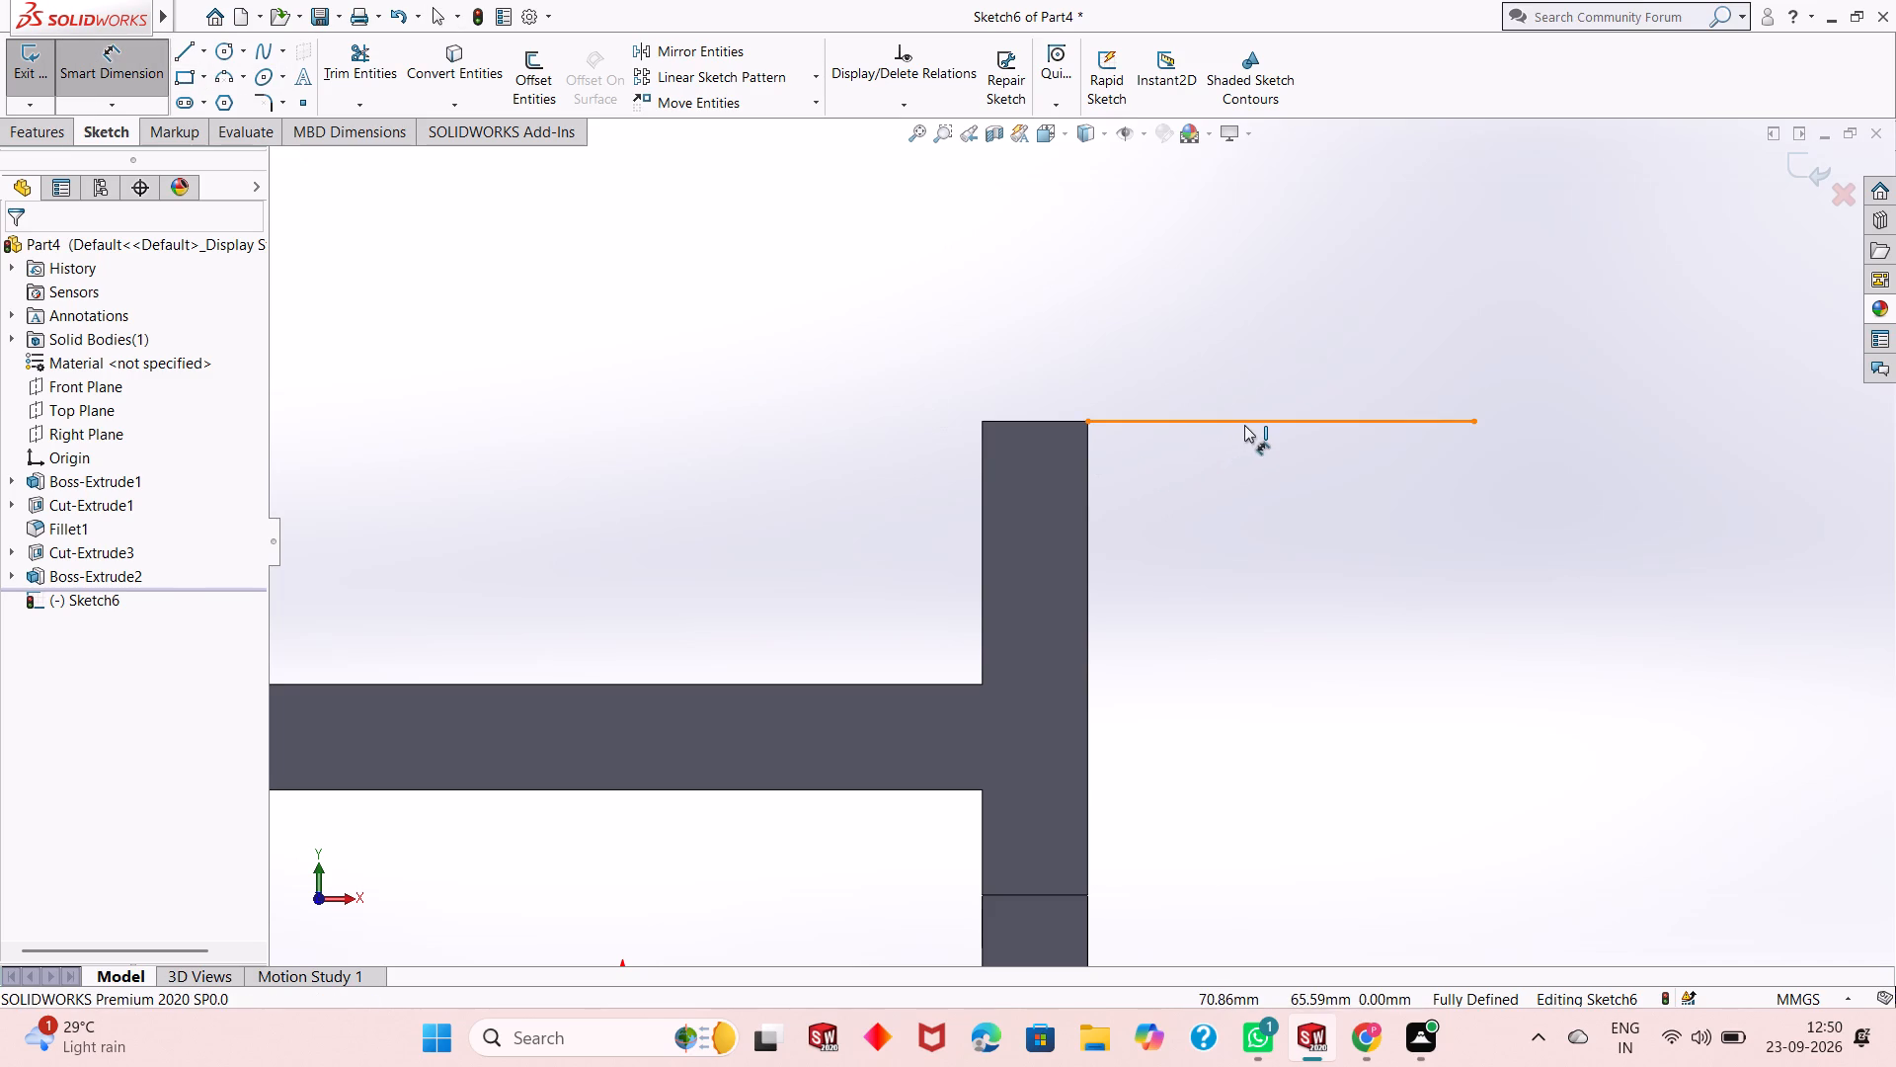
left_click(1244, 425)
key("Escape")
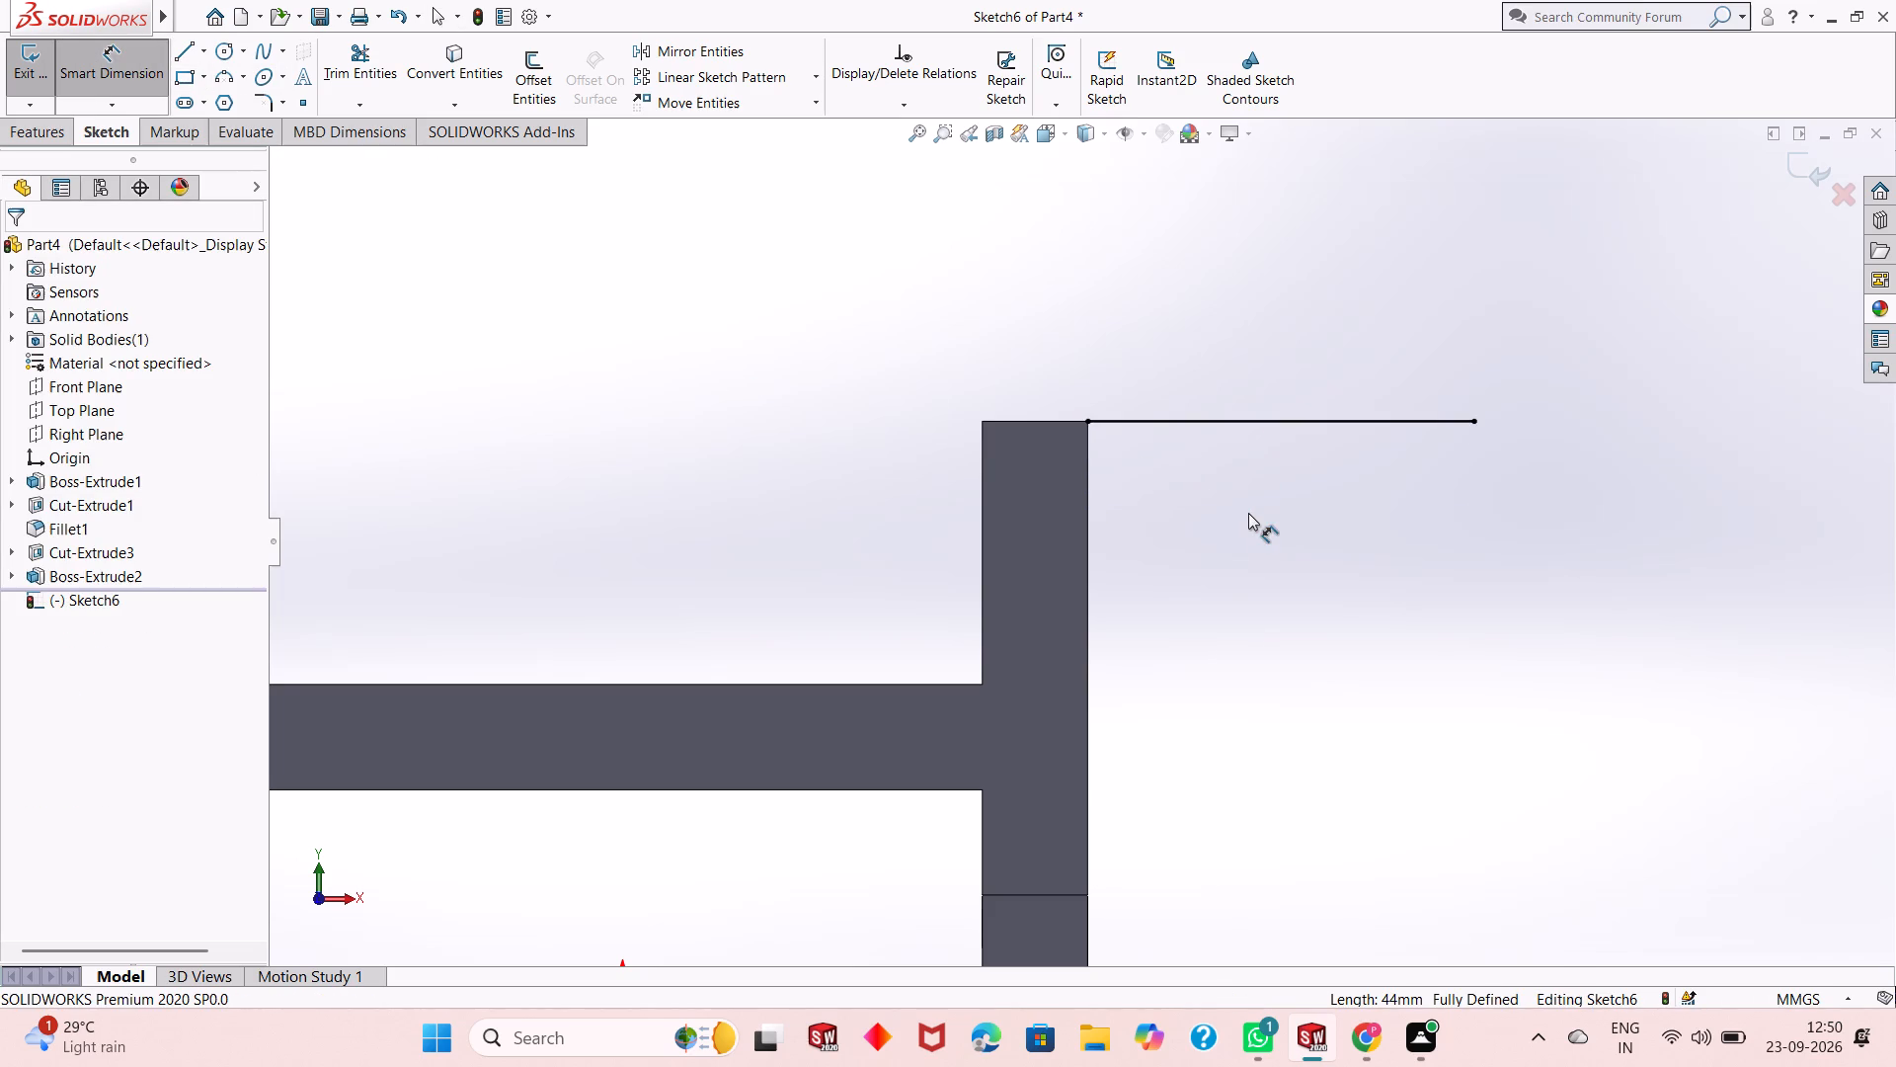
Sketch a circle of 22 mm radius centred on the horizontal line's midpoint and passing through the line's outer end.
left_click(227, 54)
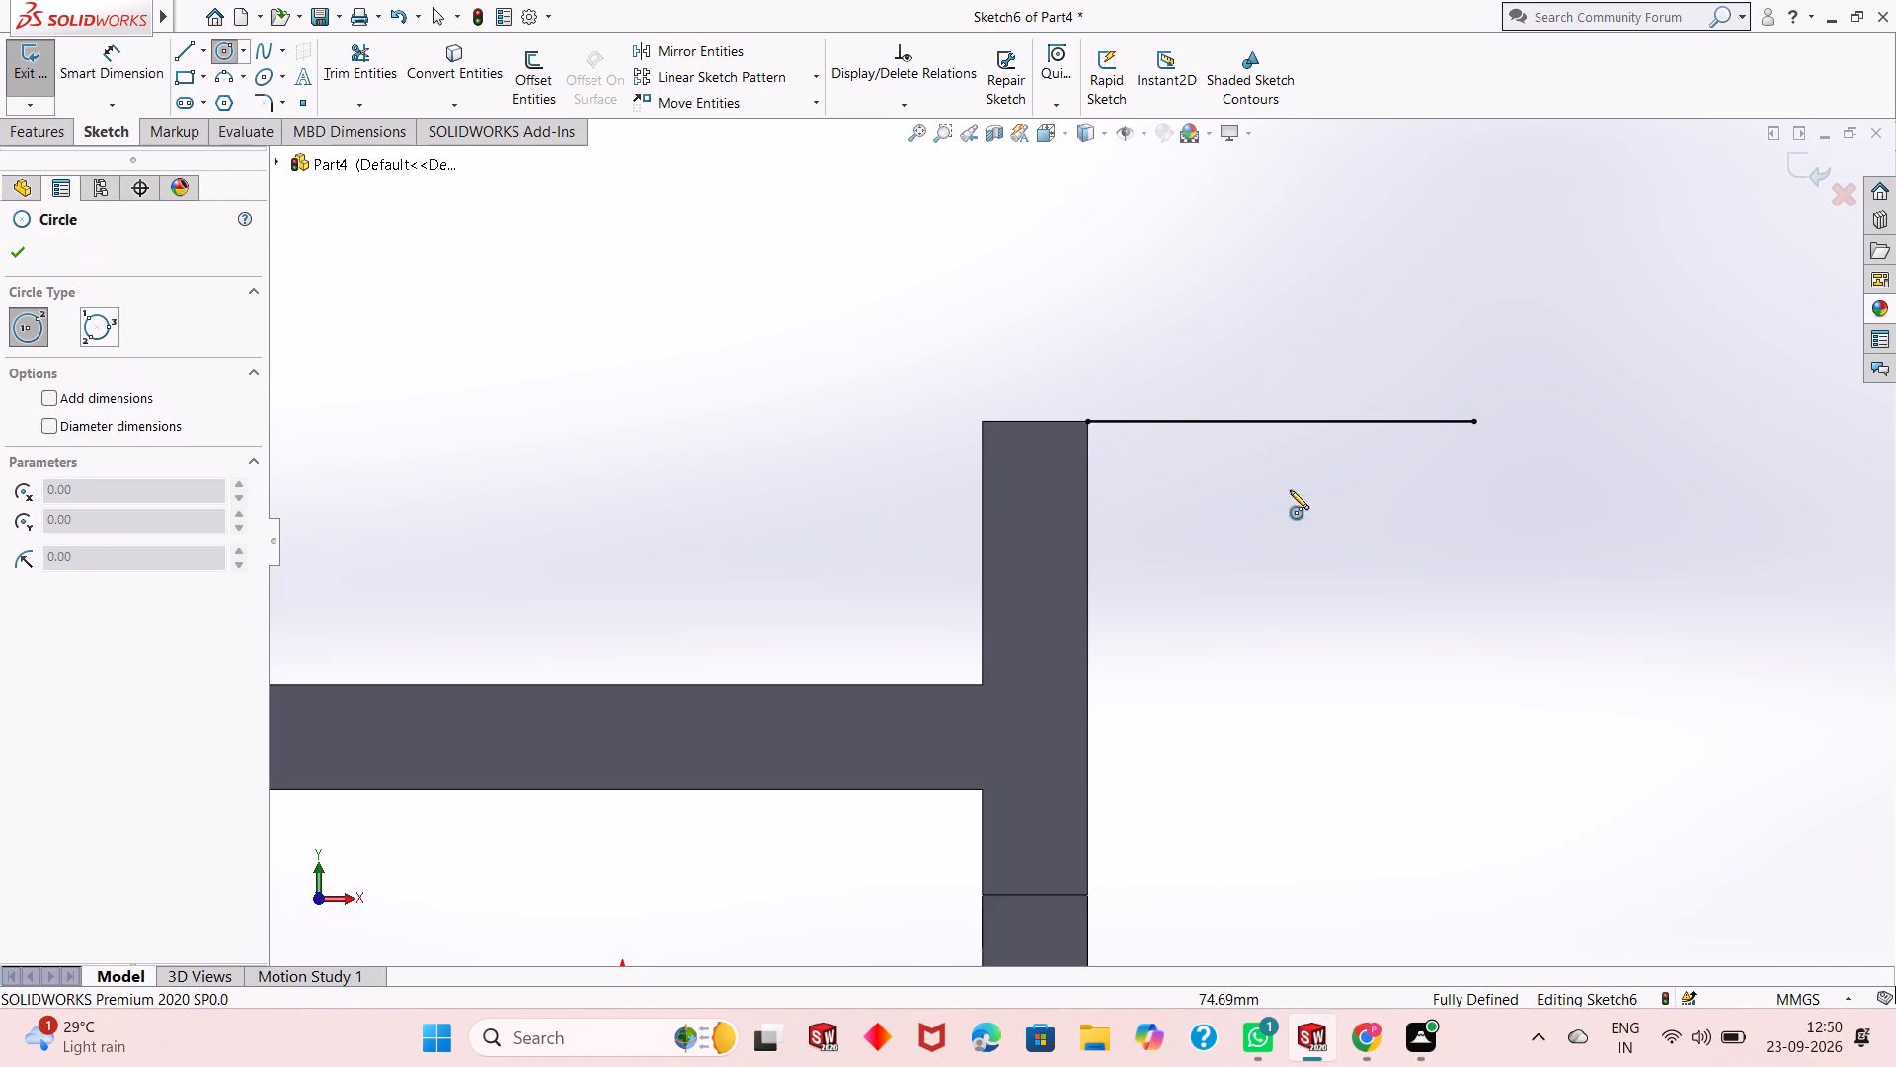
left_click(1277, 421)
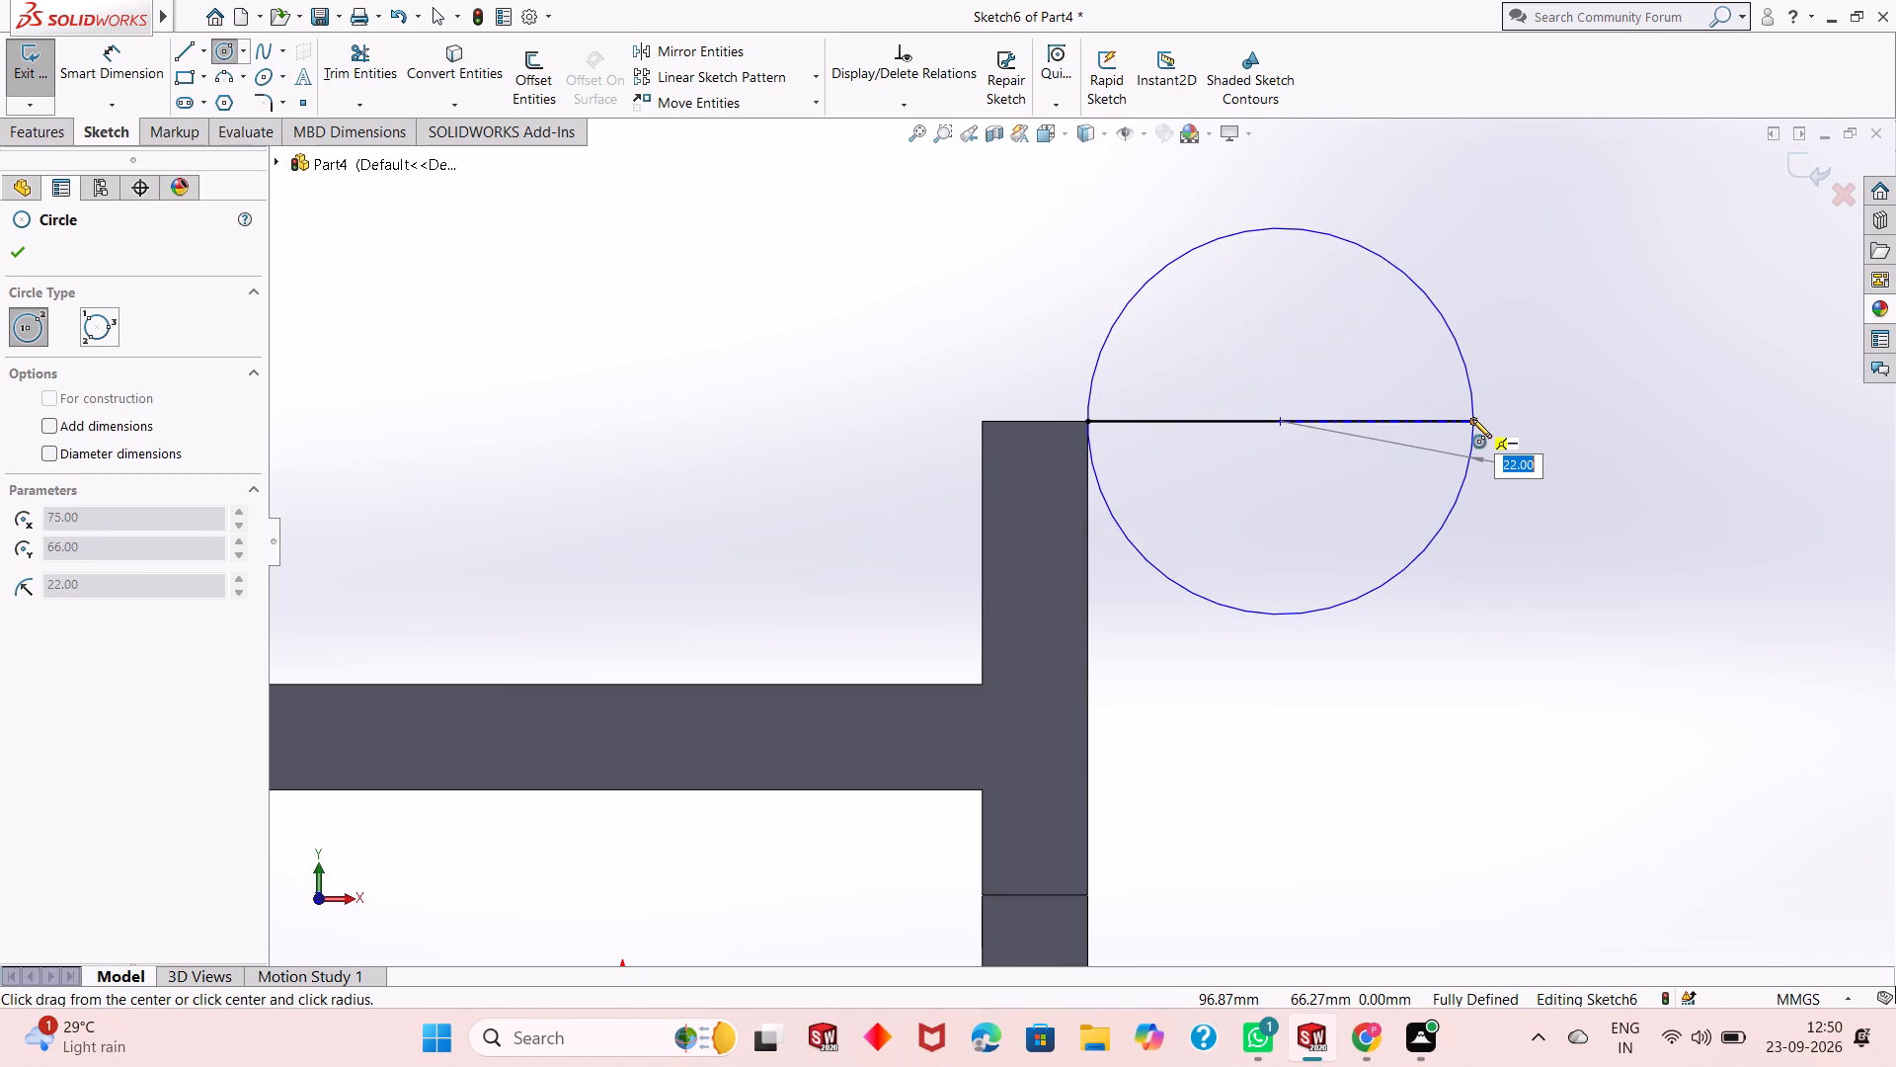
left_click(1472, 419)
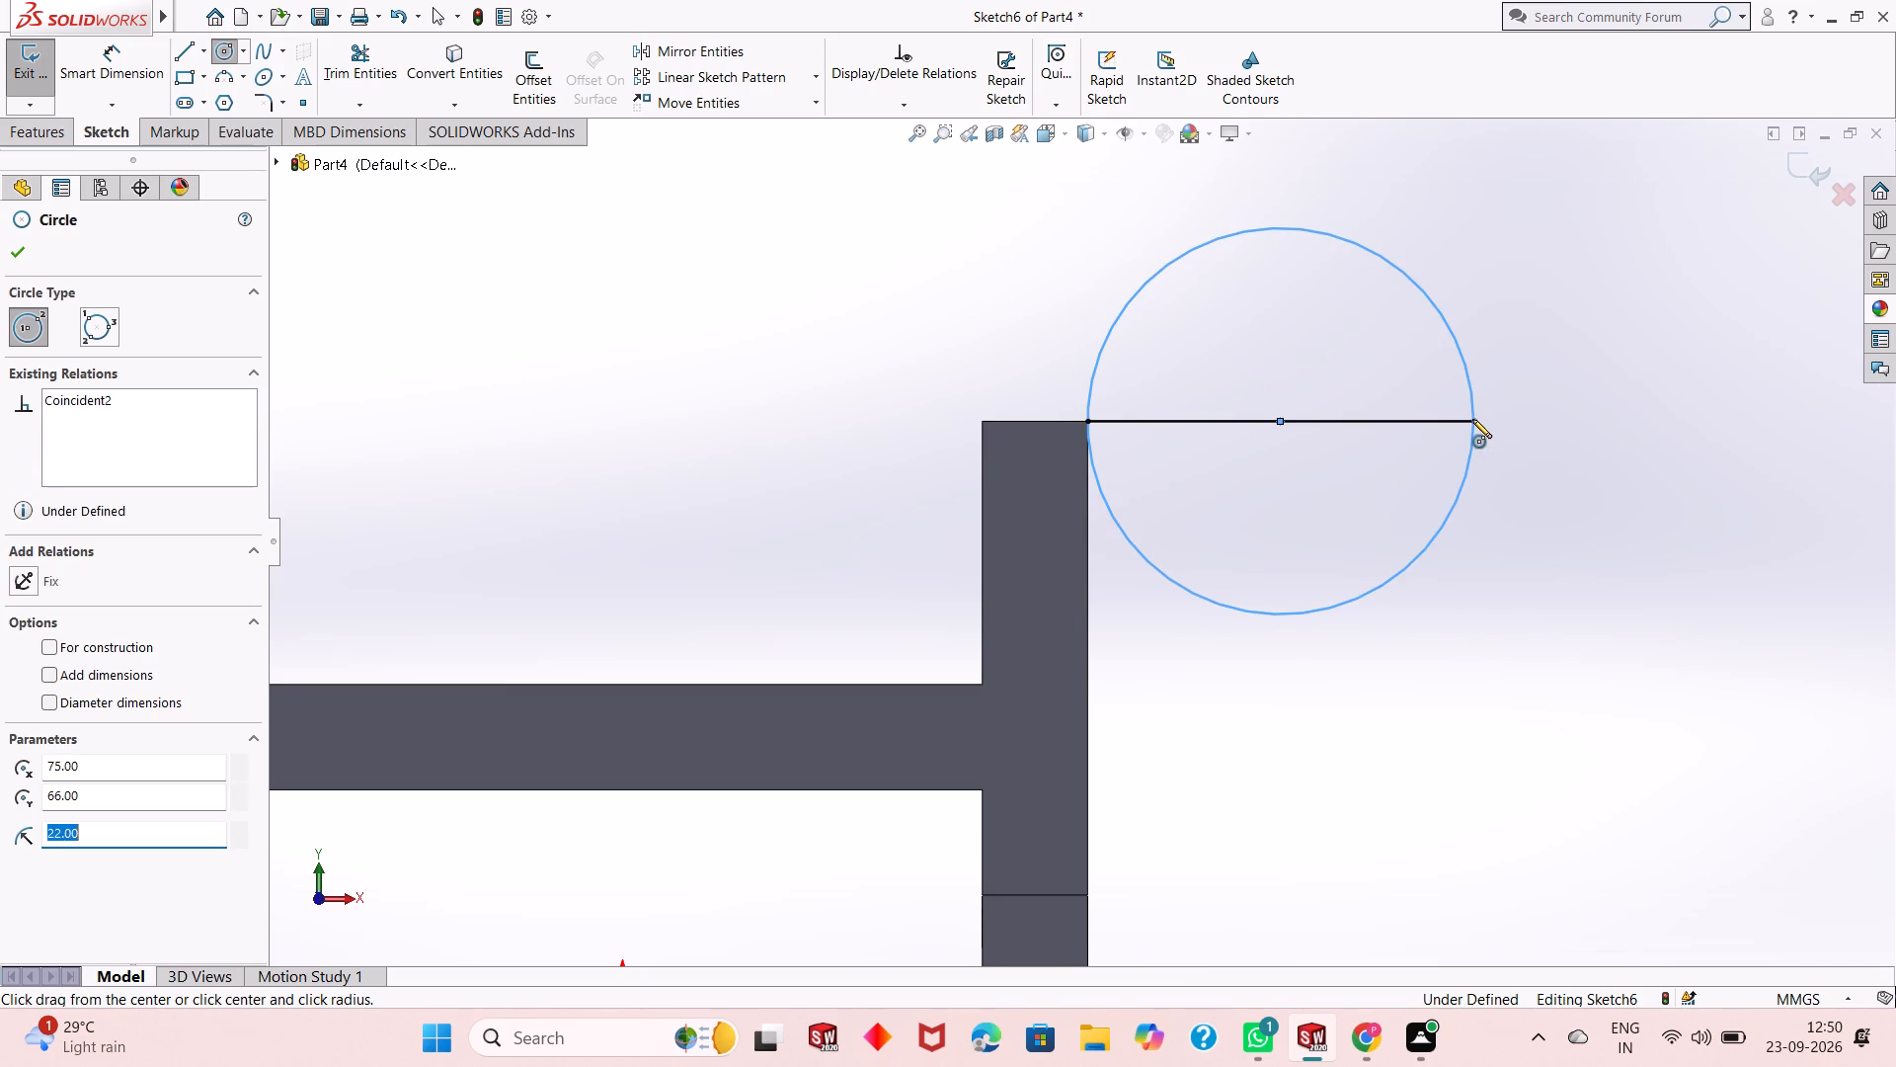
right_click(1537, 297)
left_click(1566, 315)
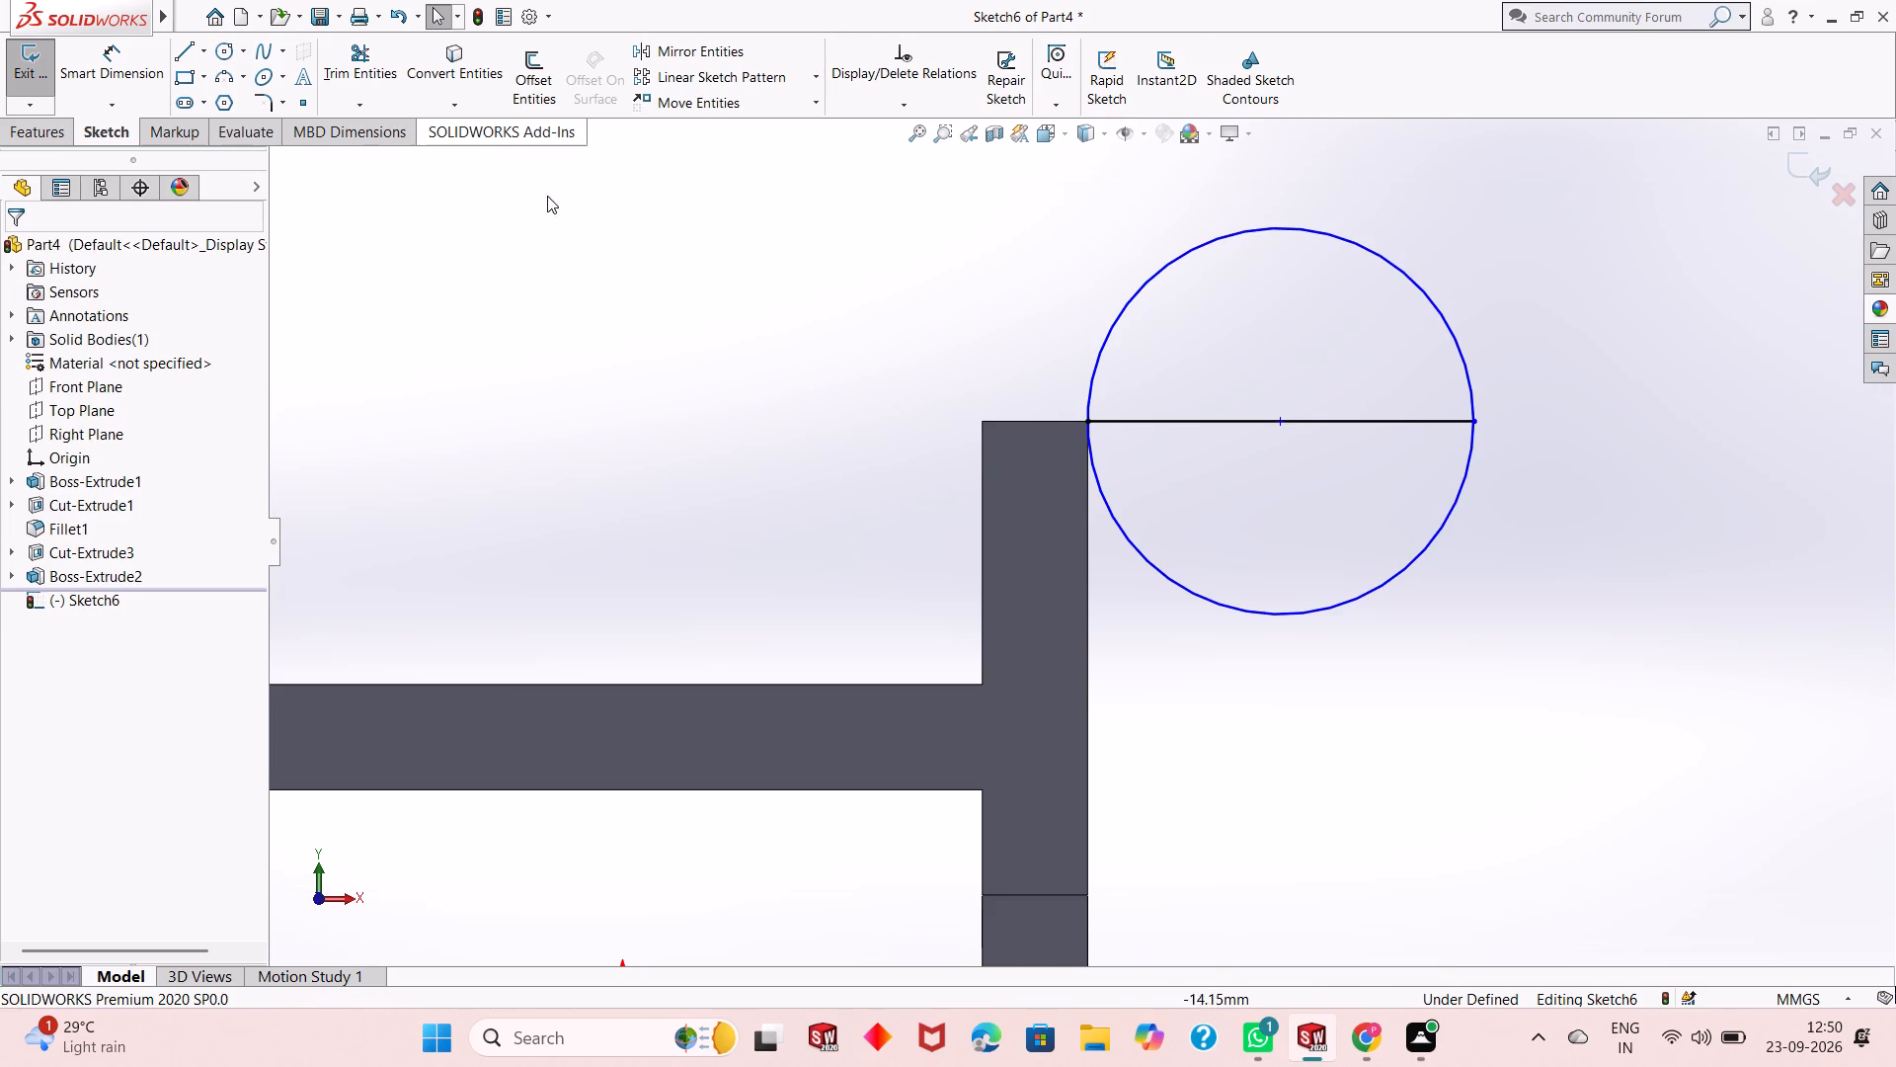
Sketch a three-point arc of 14 mm radius from the circle's lower wall-side portion to the upright wall's outer edge.
left_click(223, 79)
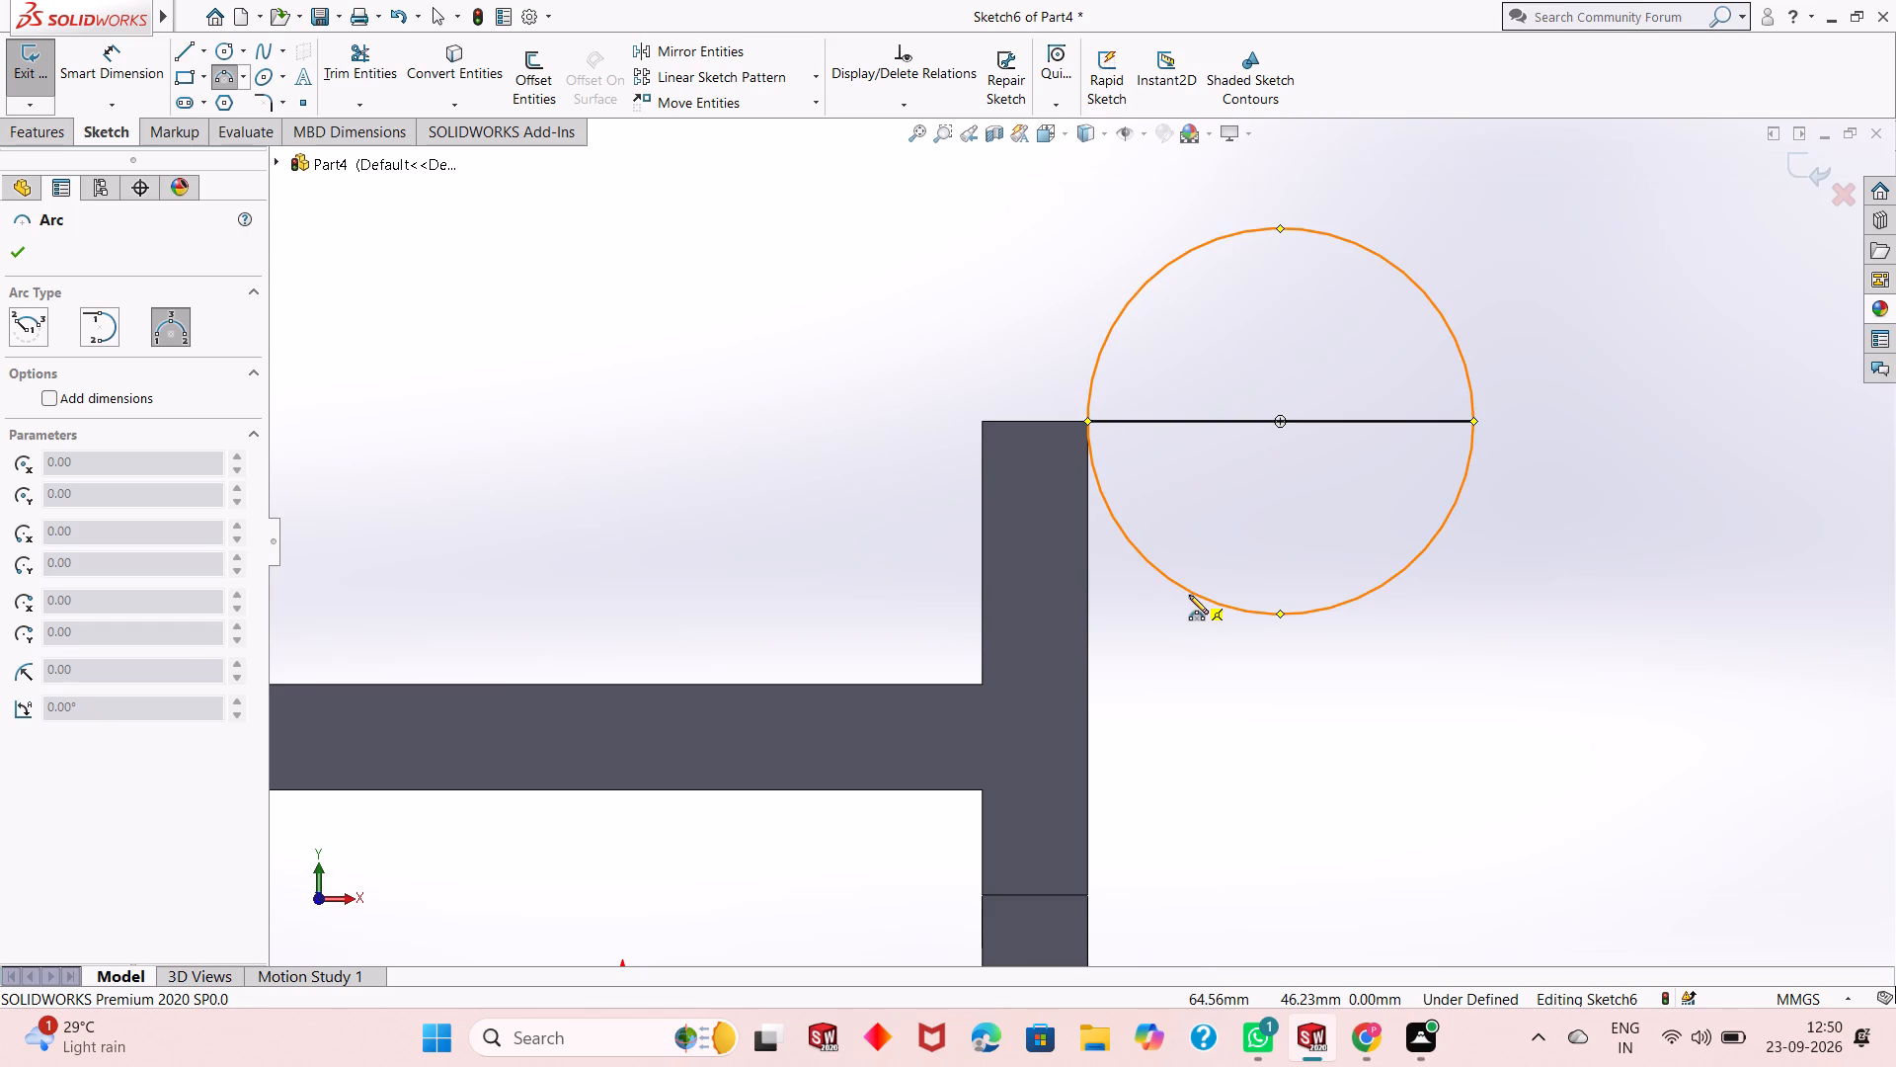
left_click(1197, 595)
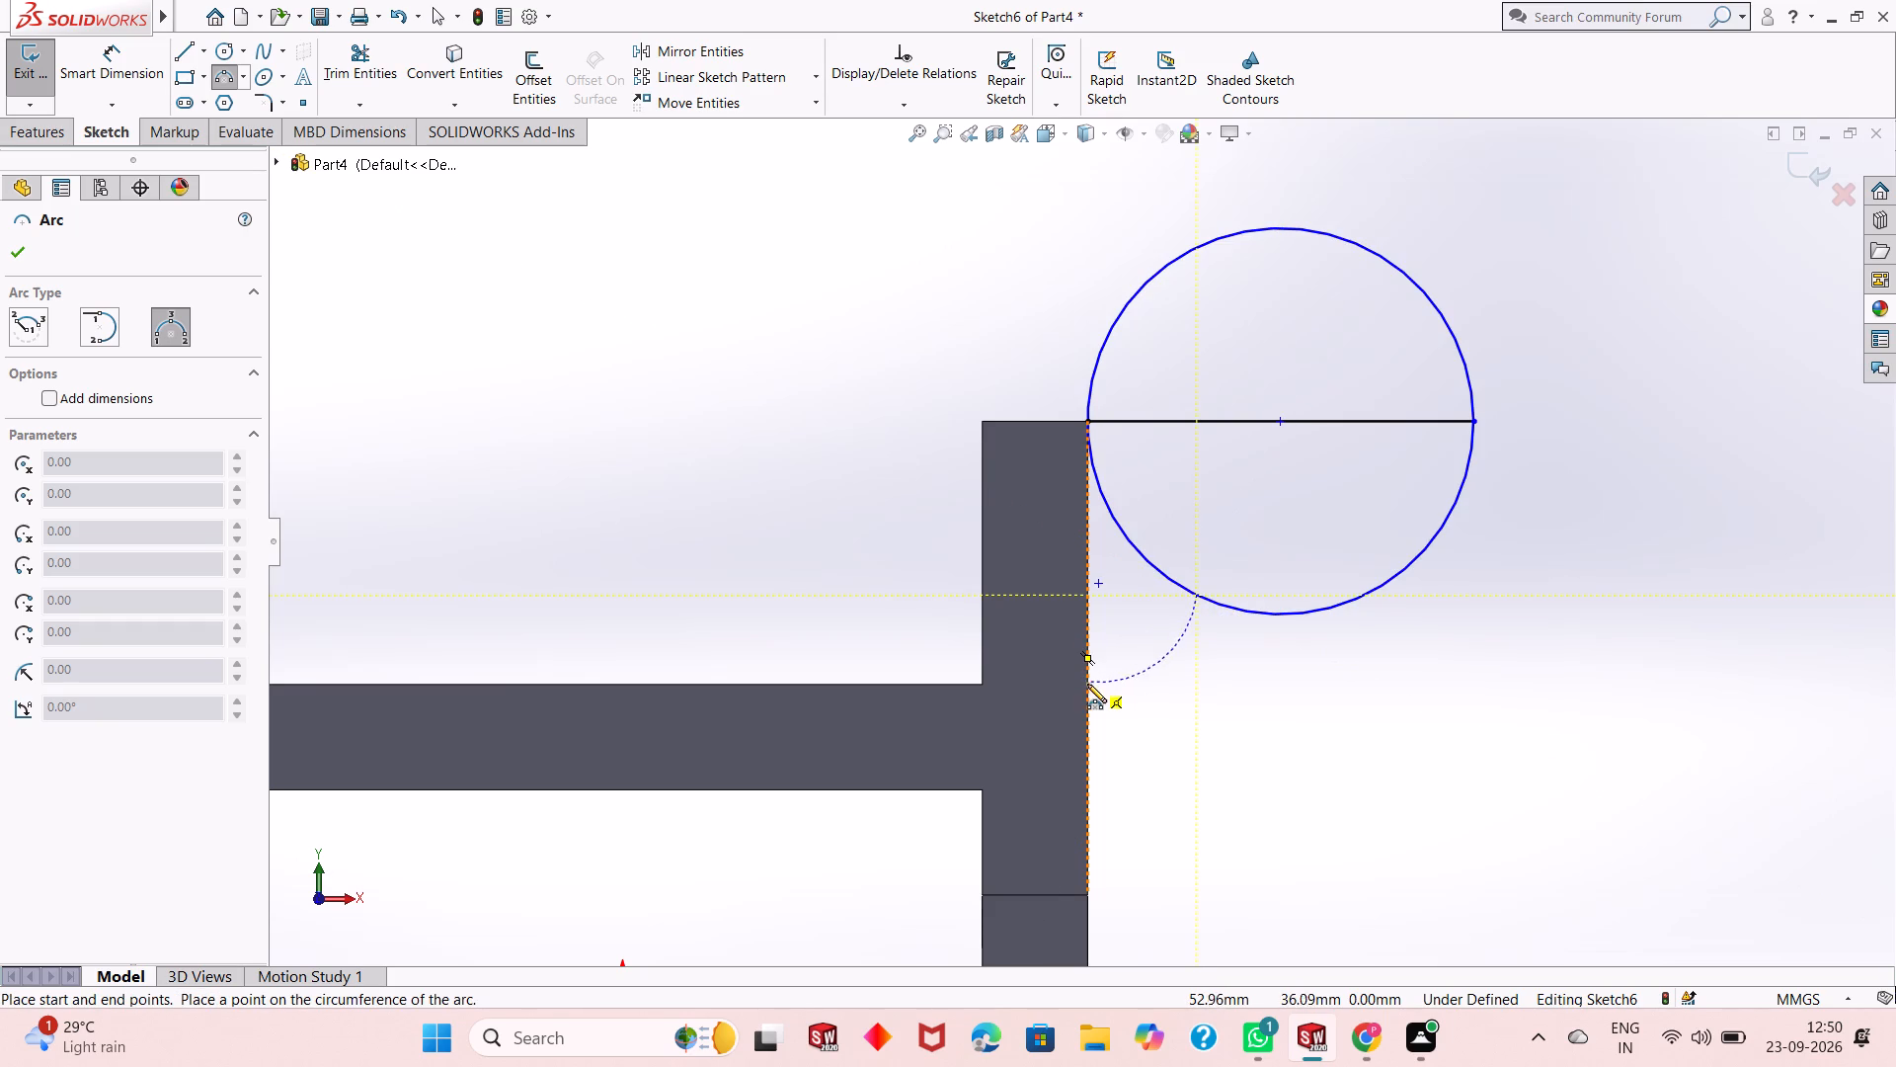
left_click(1087, 726)
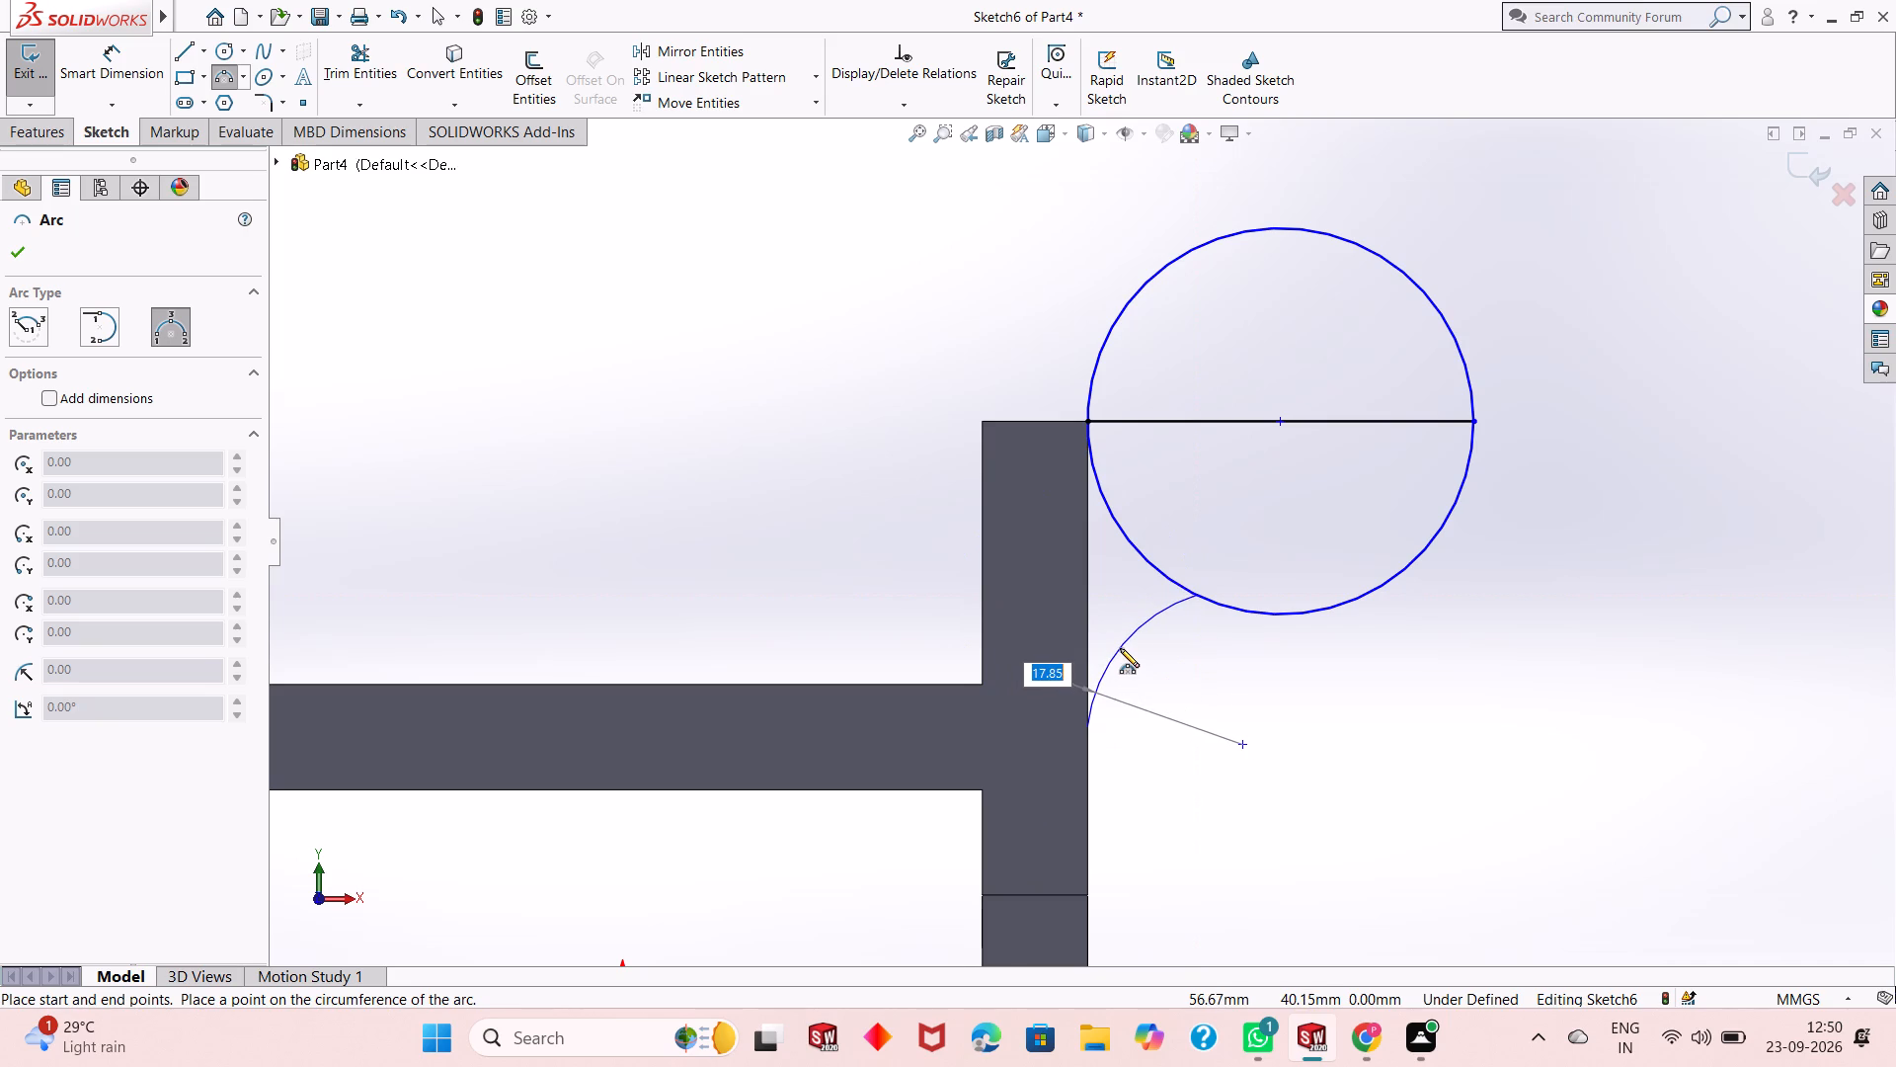
type("14")
key("Return")
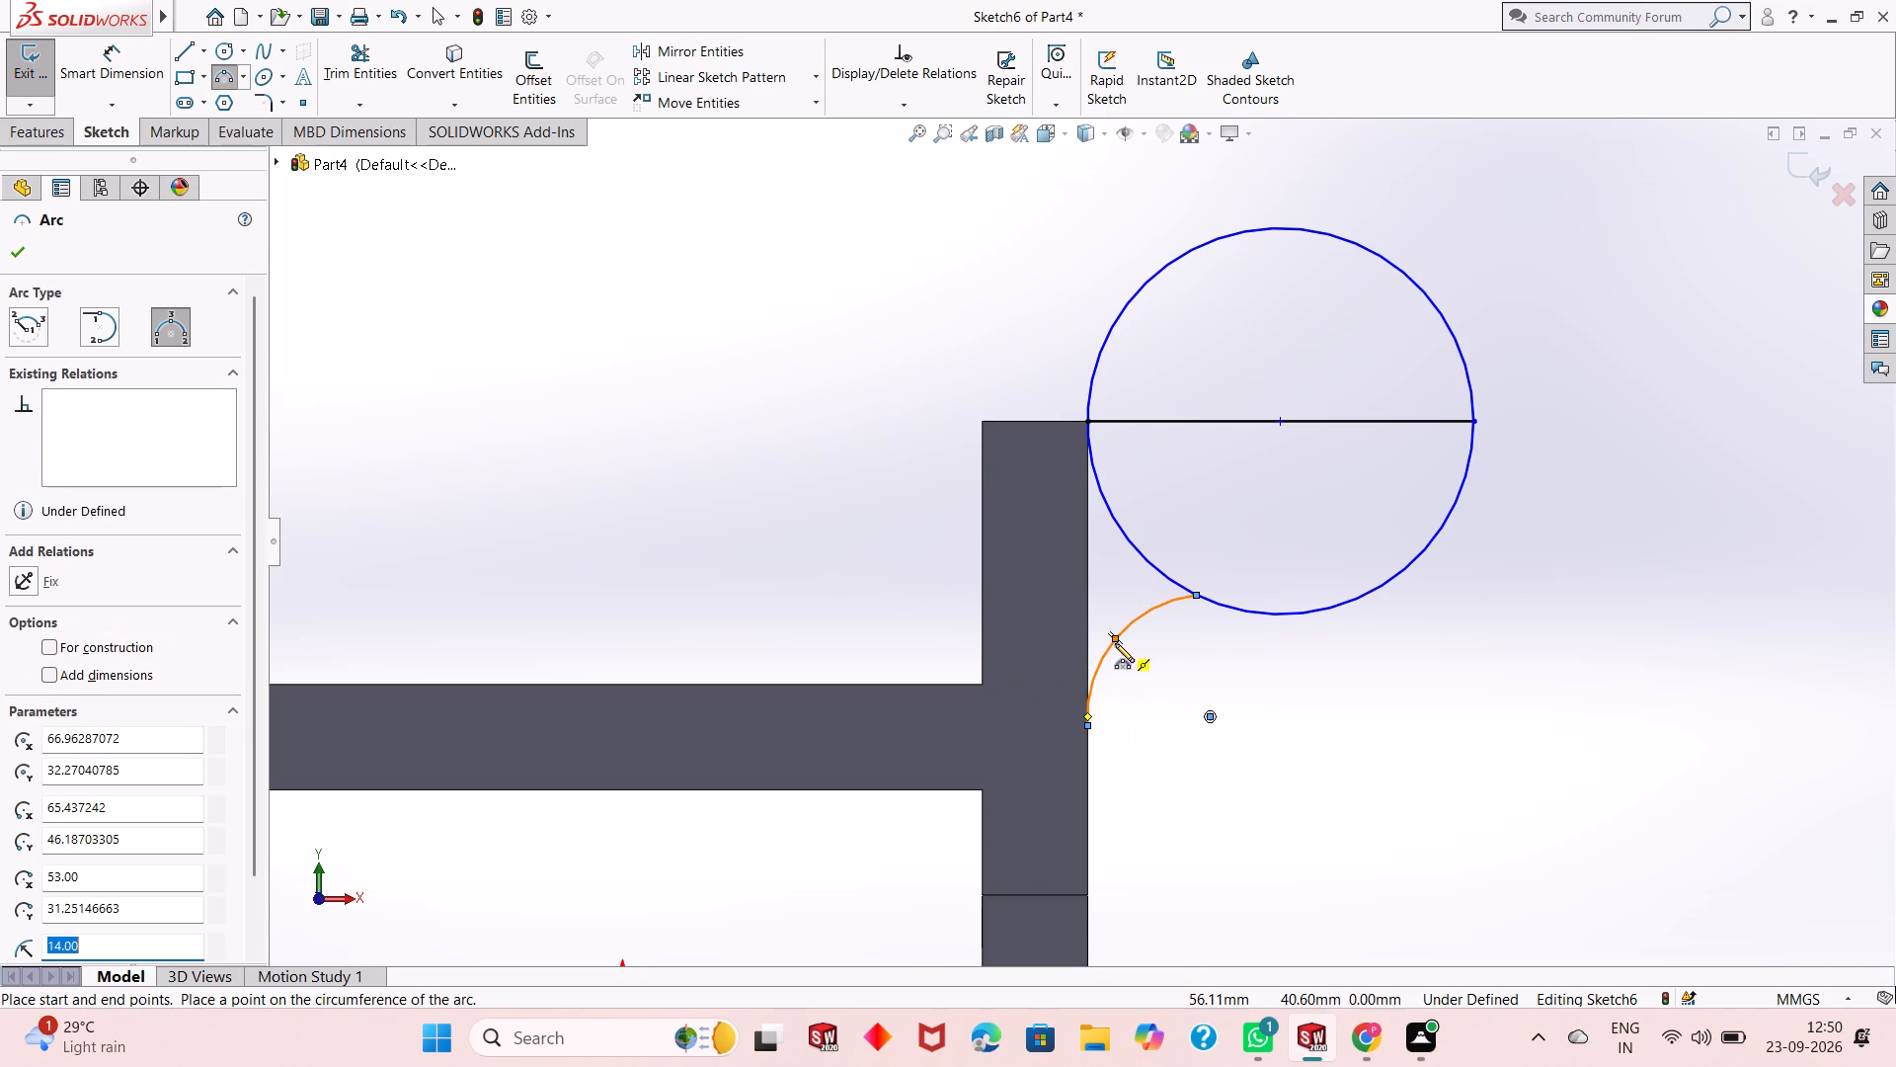
right_click(719, 360)
left_click(735, 369)
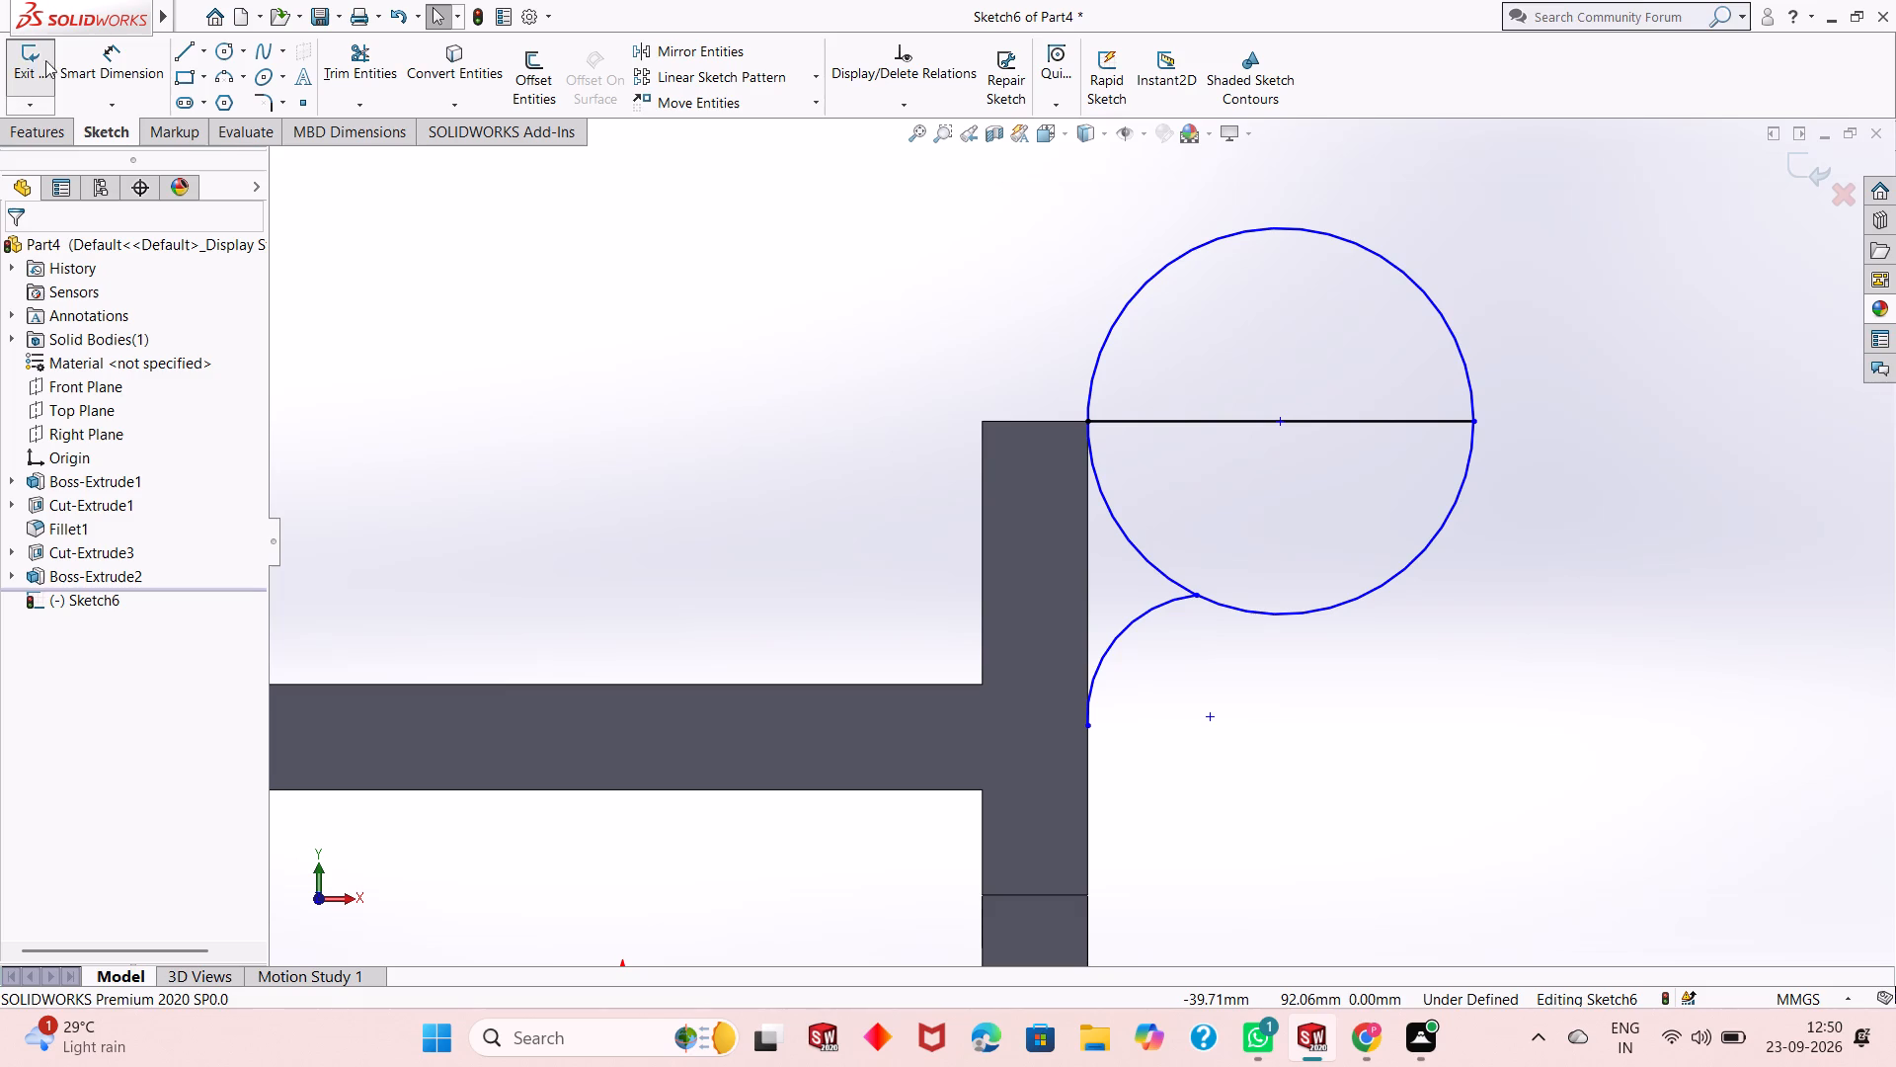
Dimension the circle's diameter and the connecting arc's radius, accepting their drawn sizes.
left_click(76, 69)
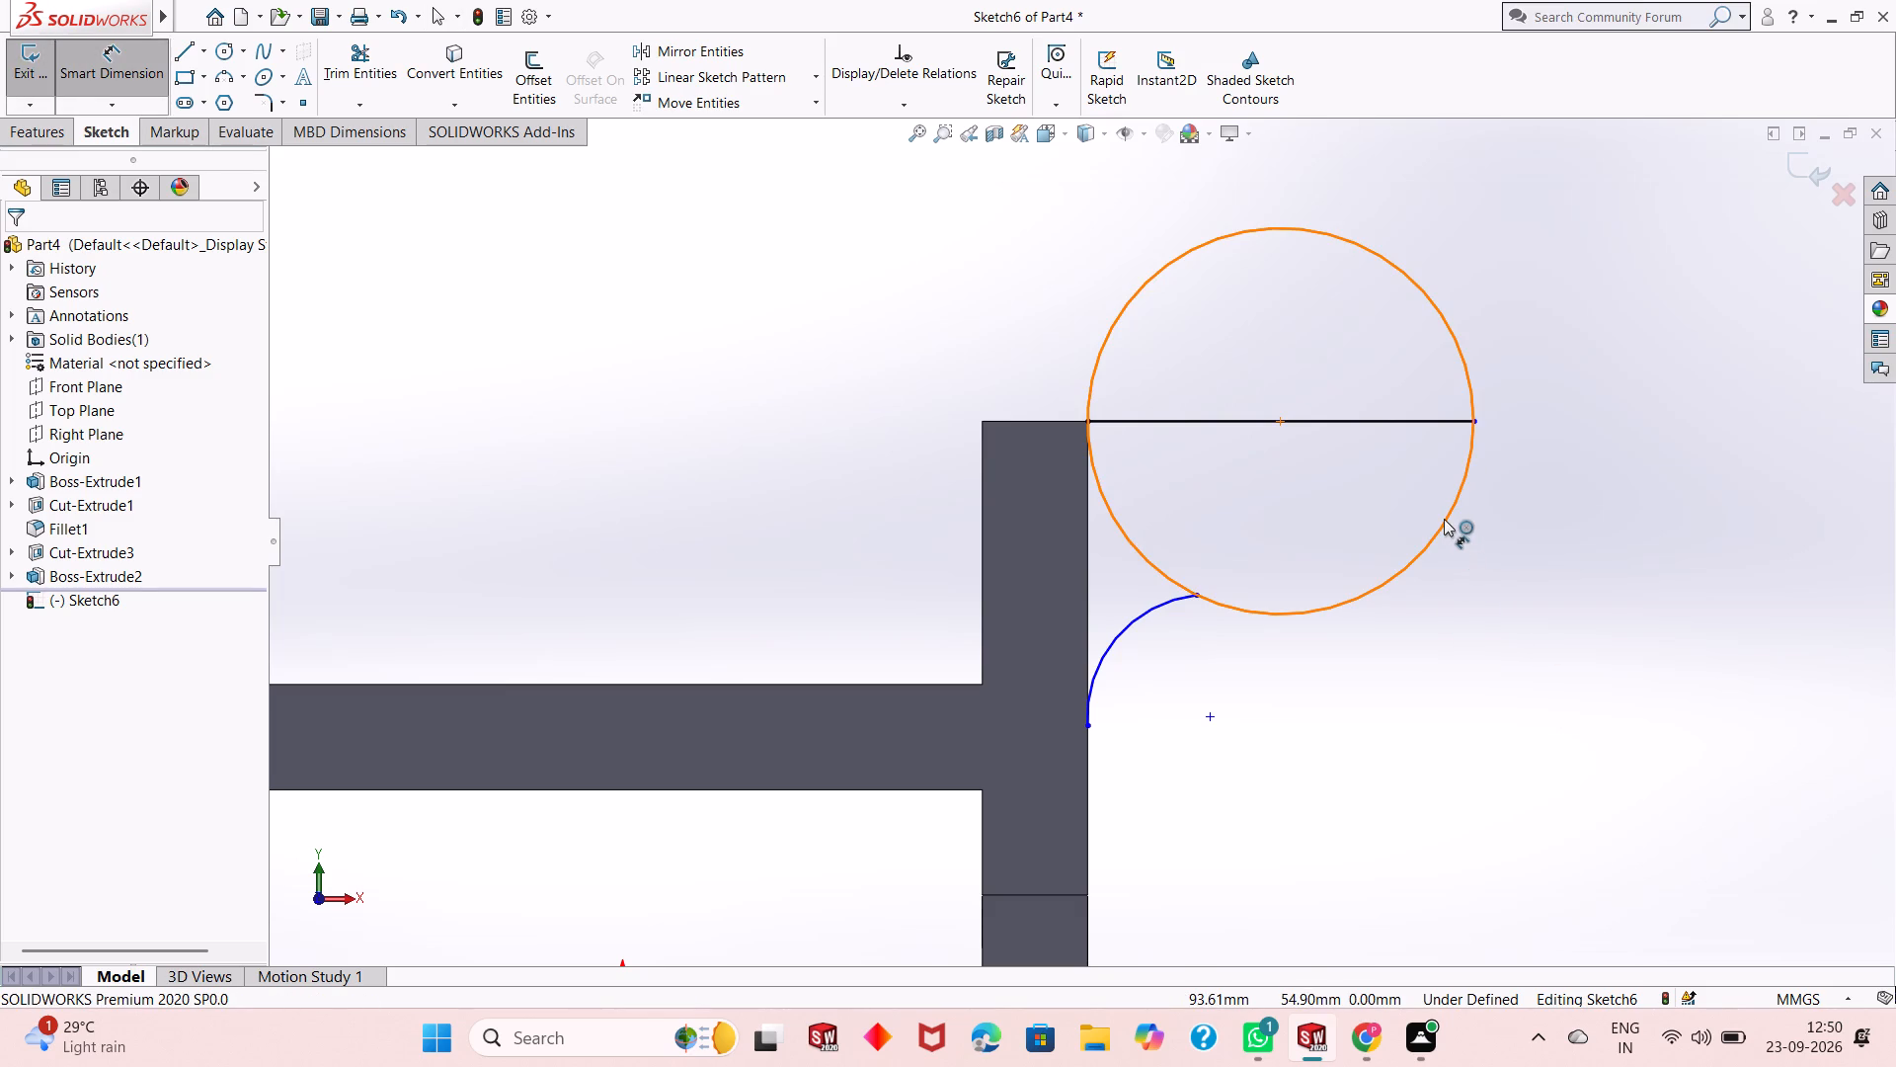
left_click(1444, 519)
left_click(1510, 709)
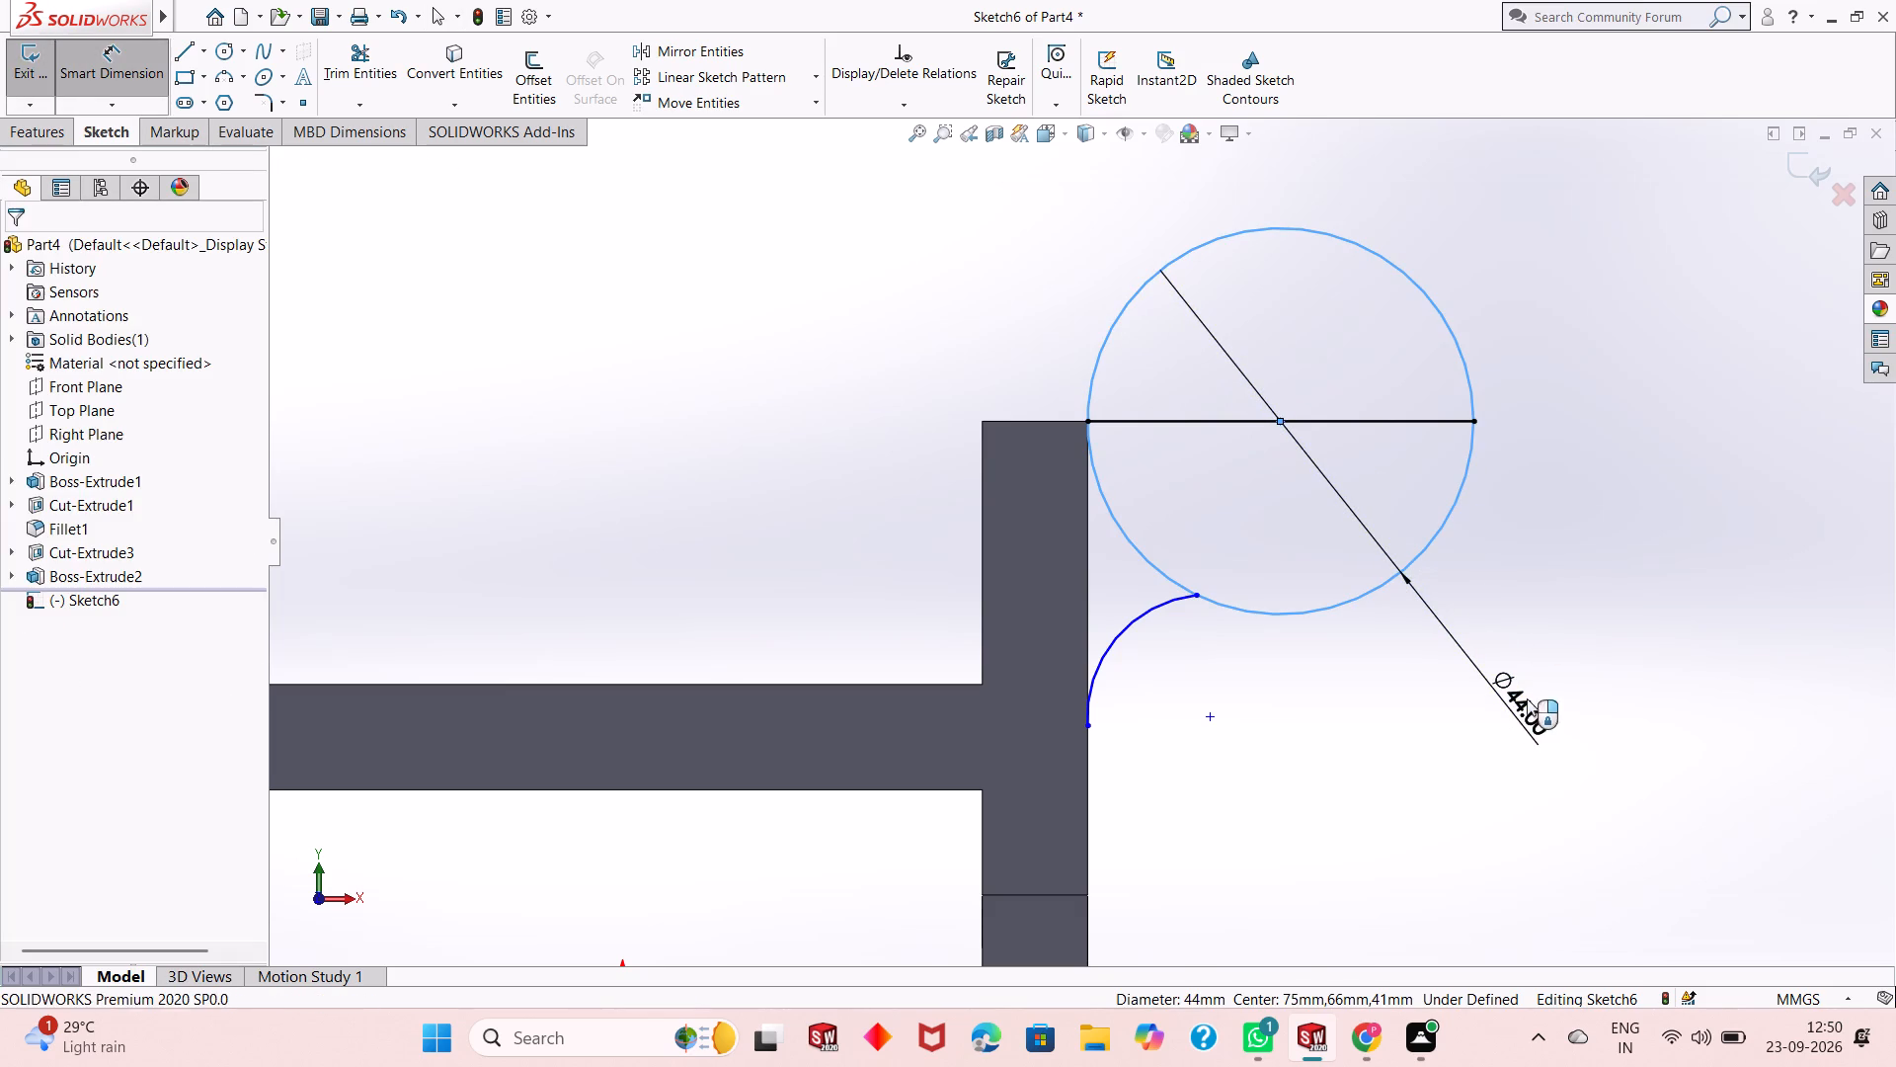
left_click(1421, 681)
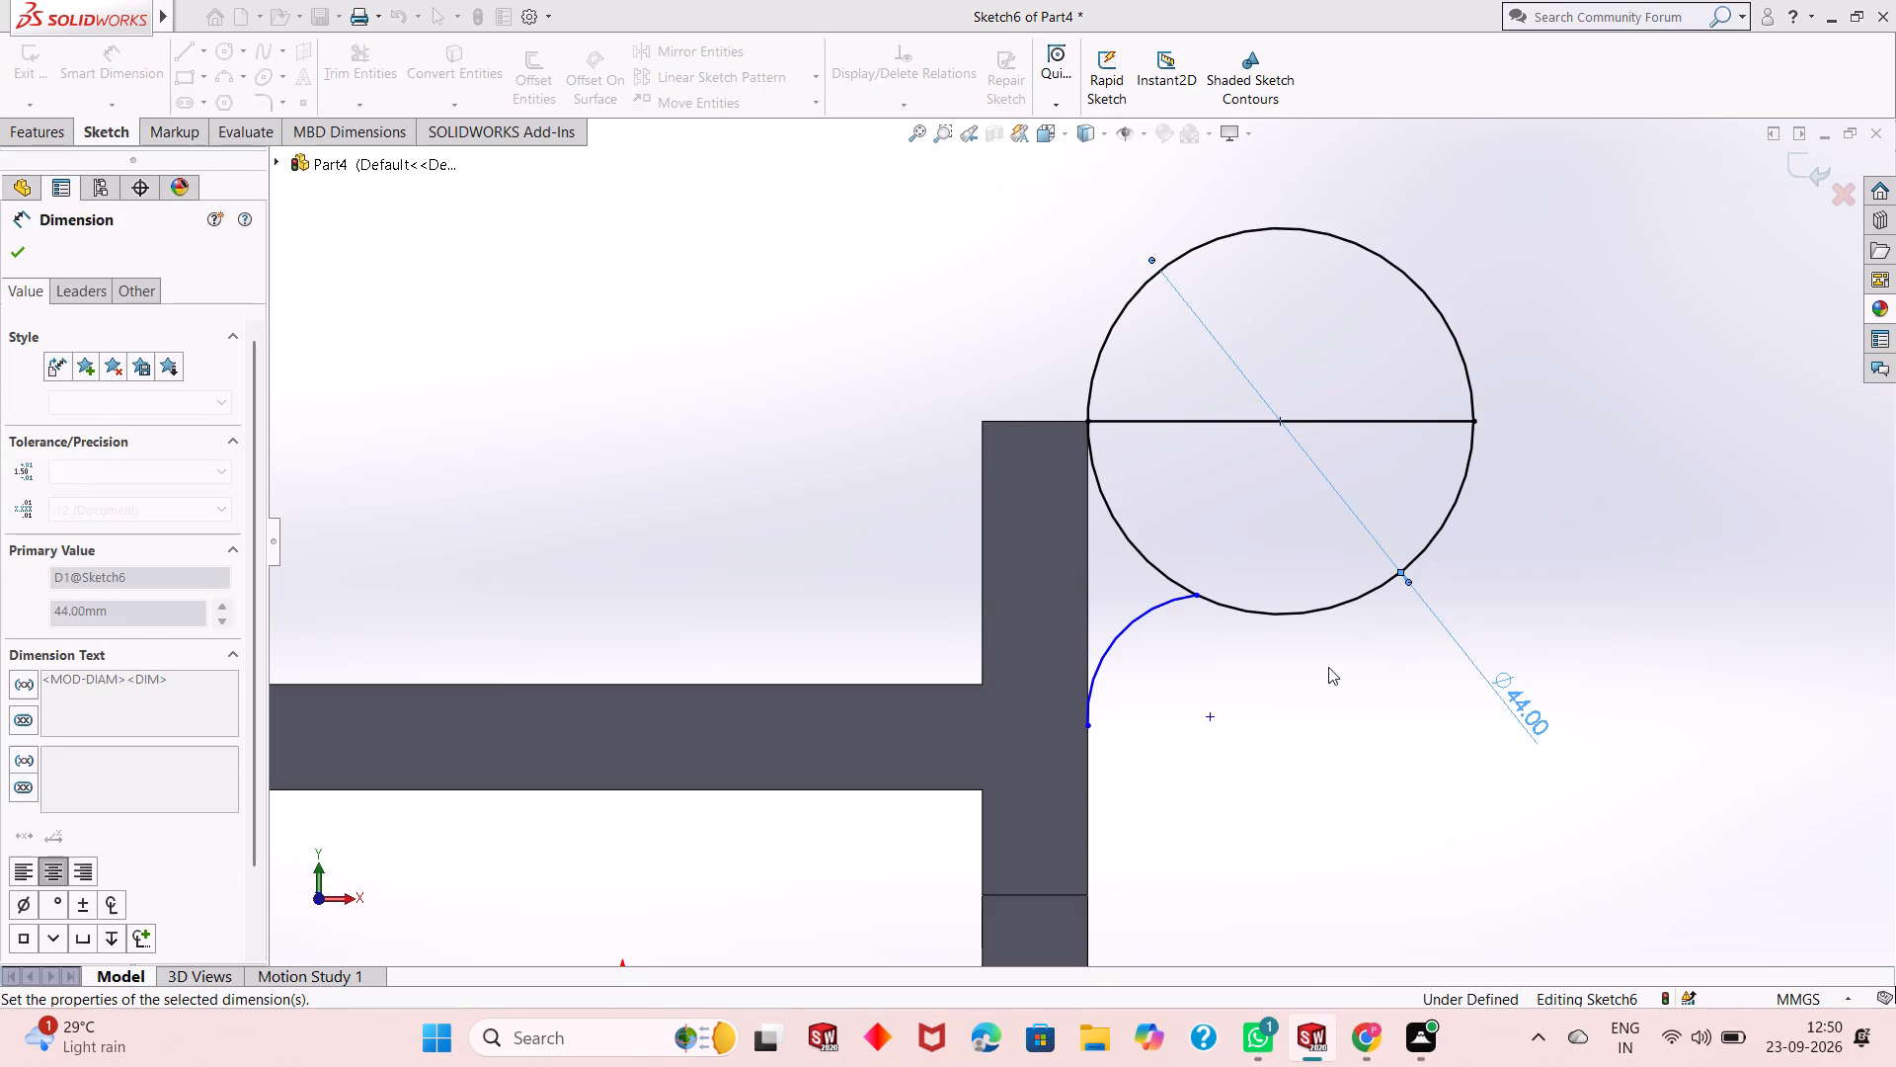
left_click(1120, 627)
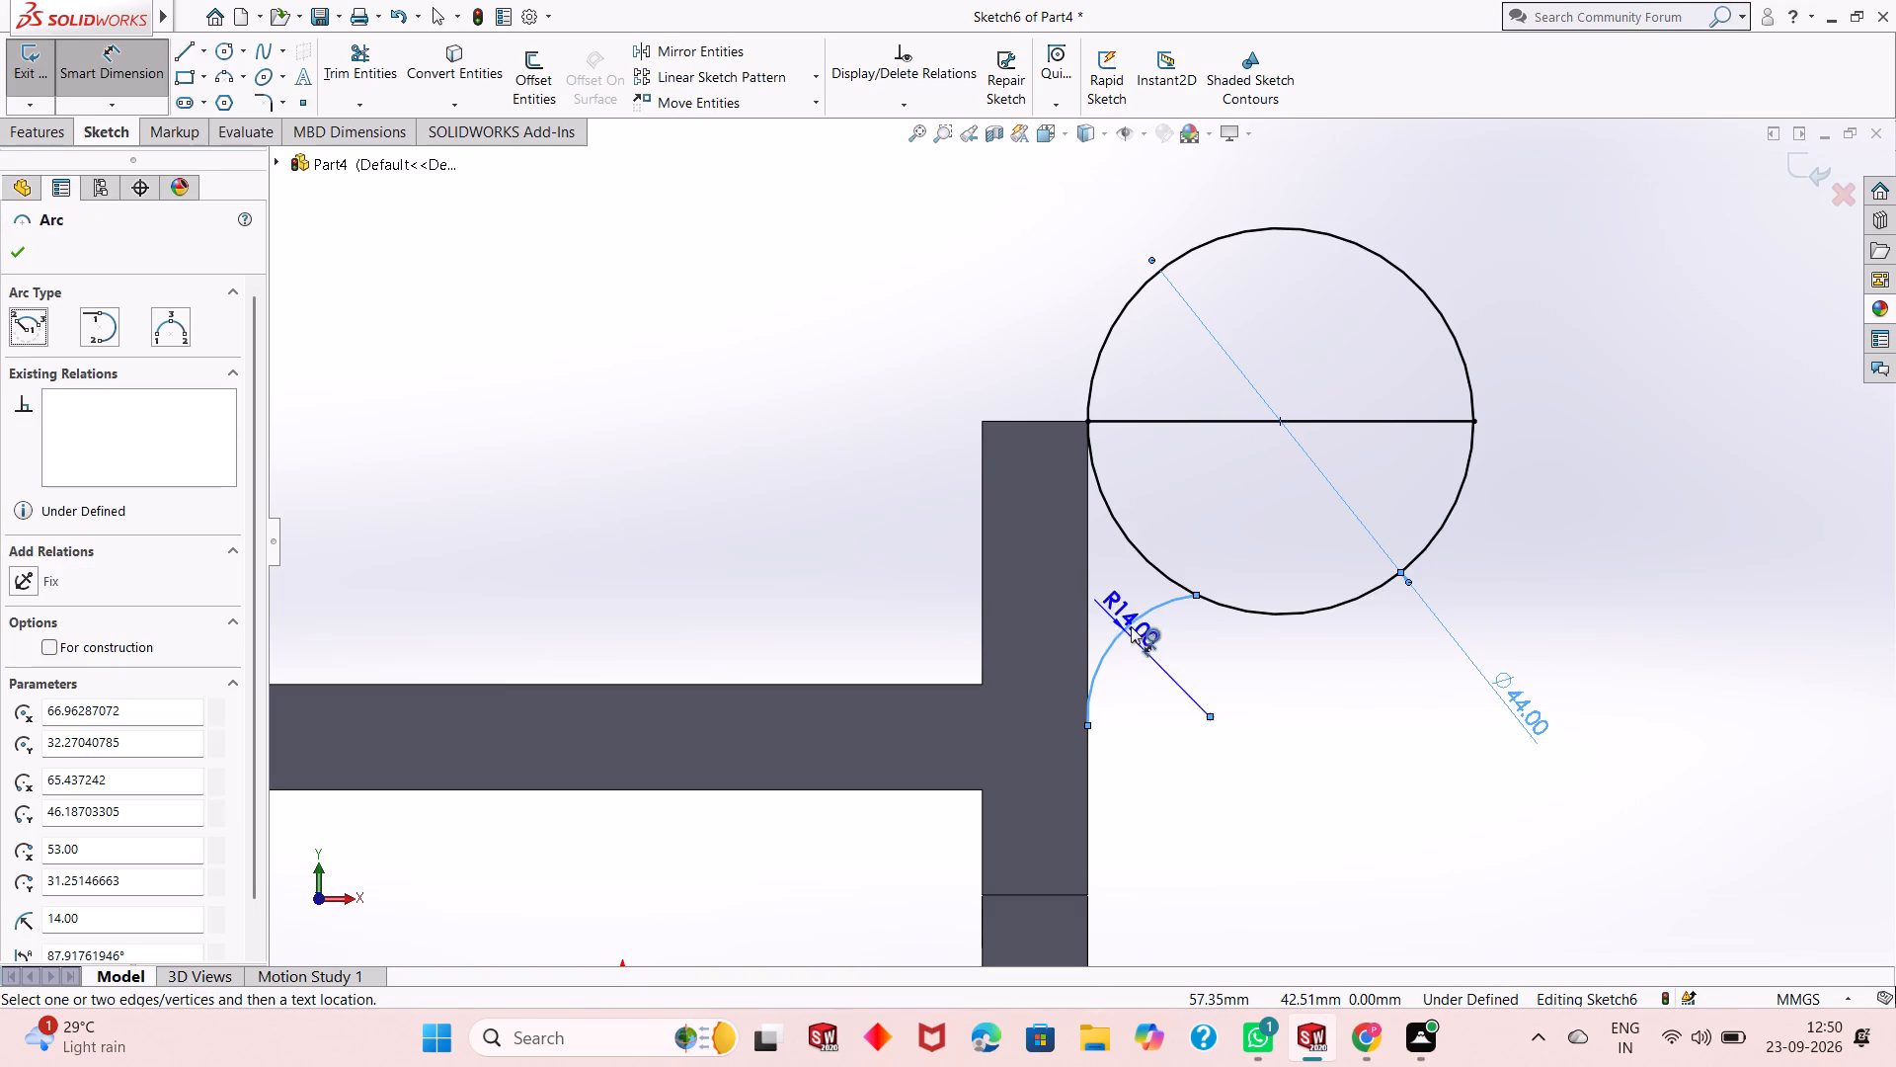
left_click(1185, 684)
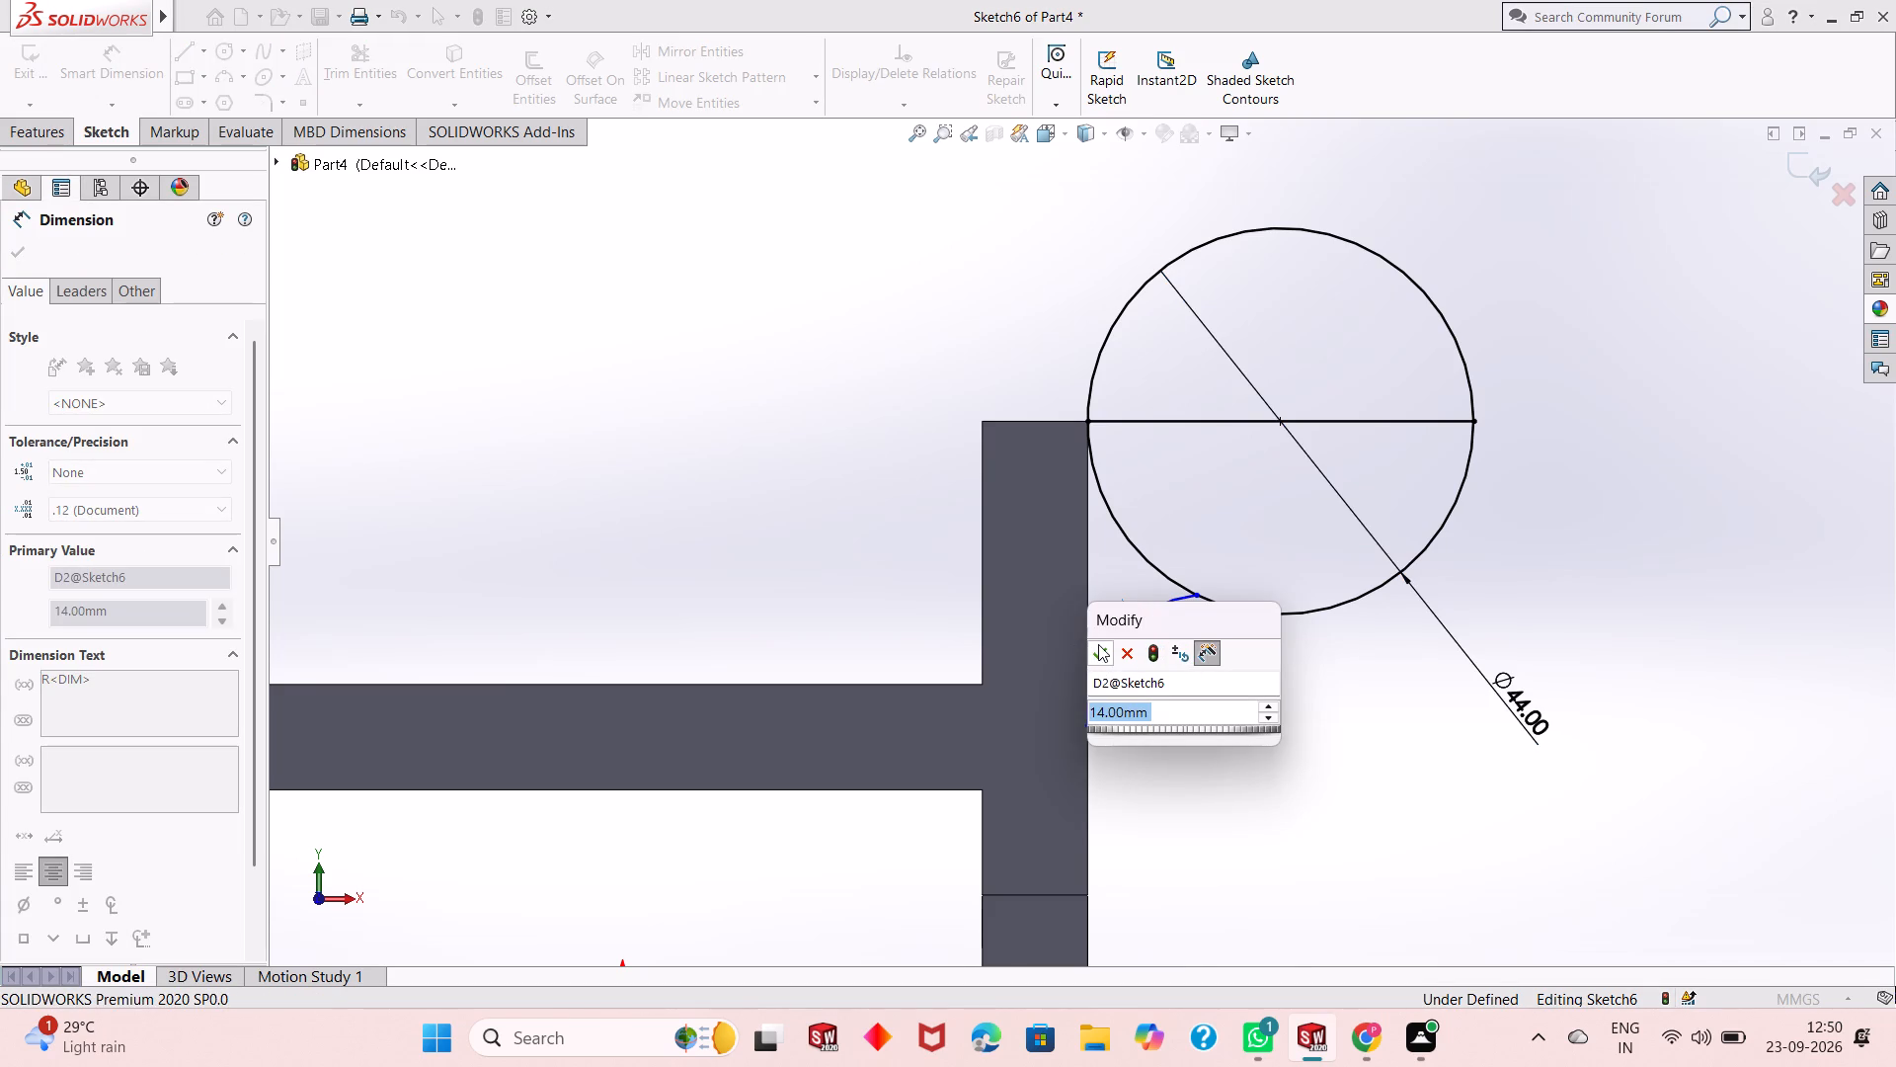
left_click(1098, 644)
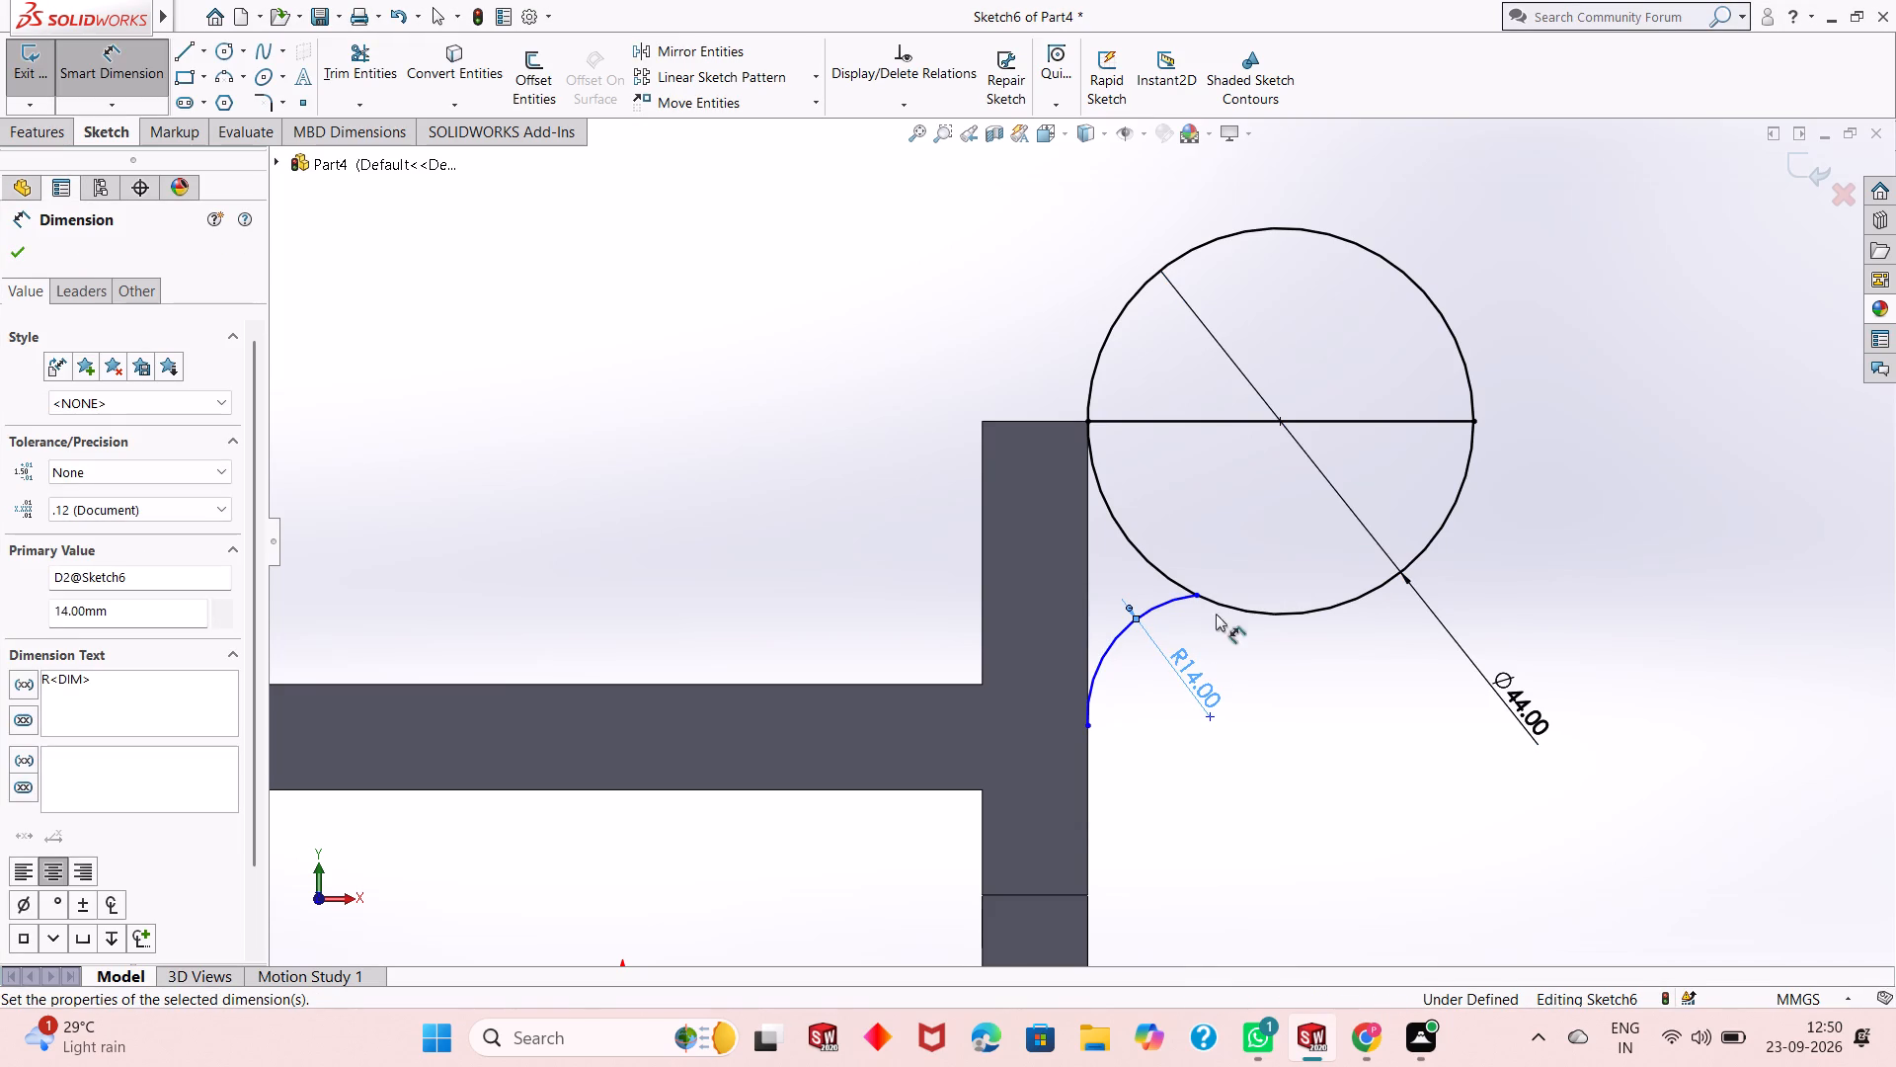
key("Escape")
key("Escape")
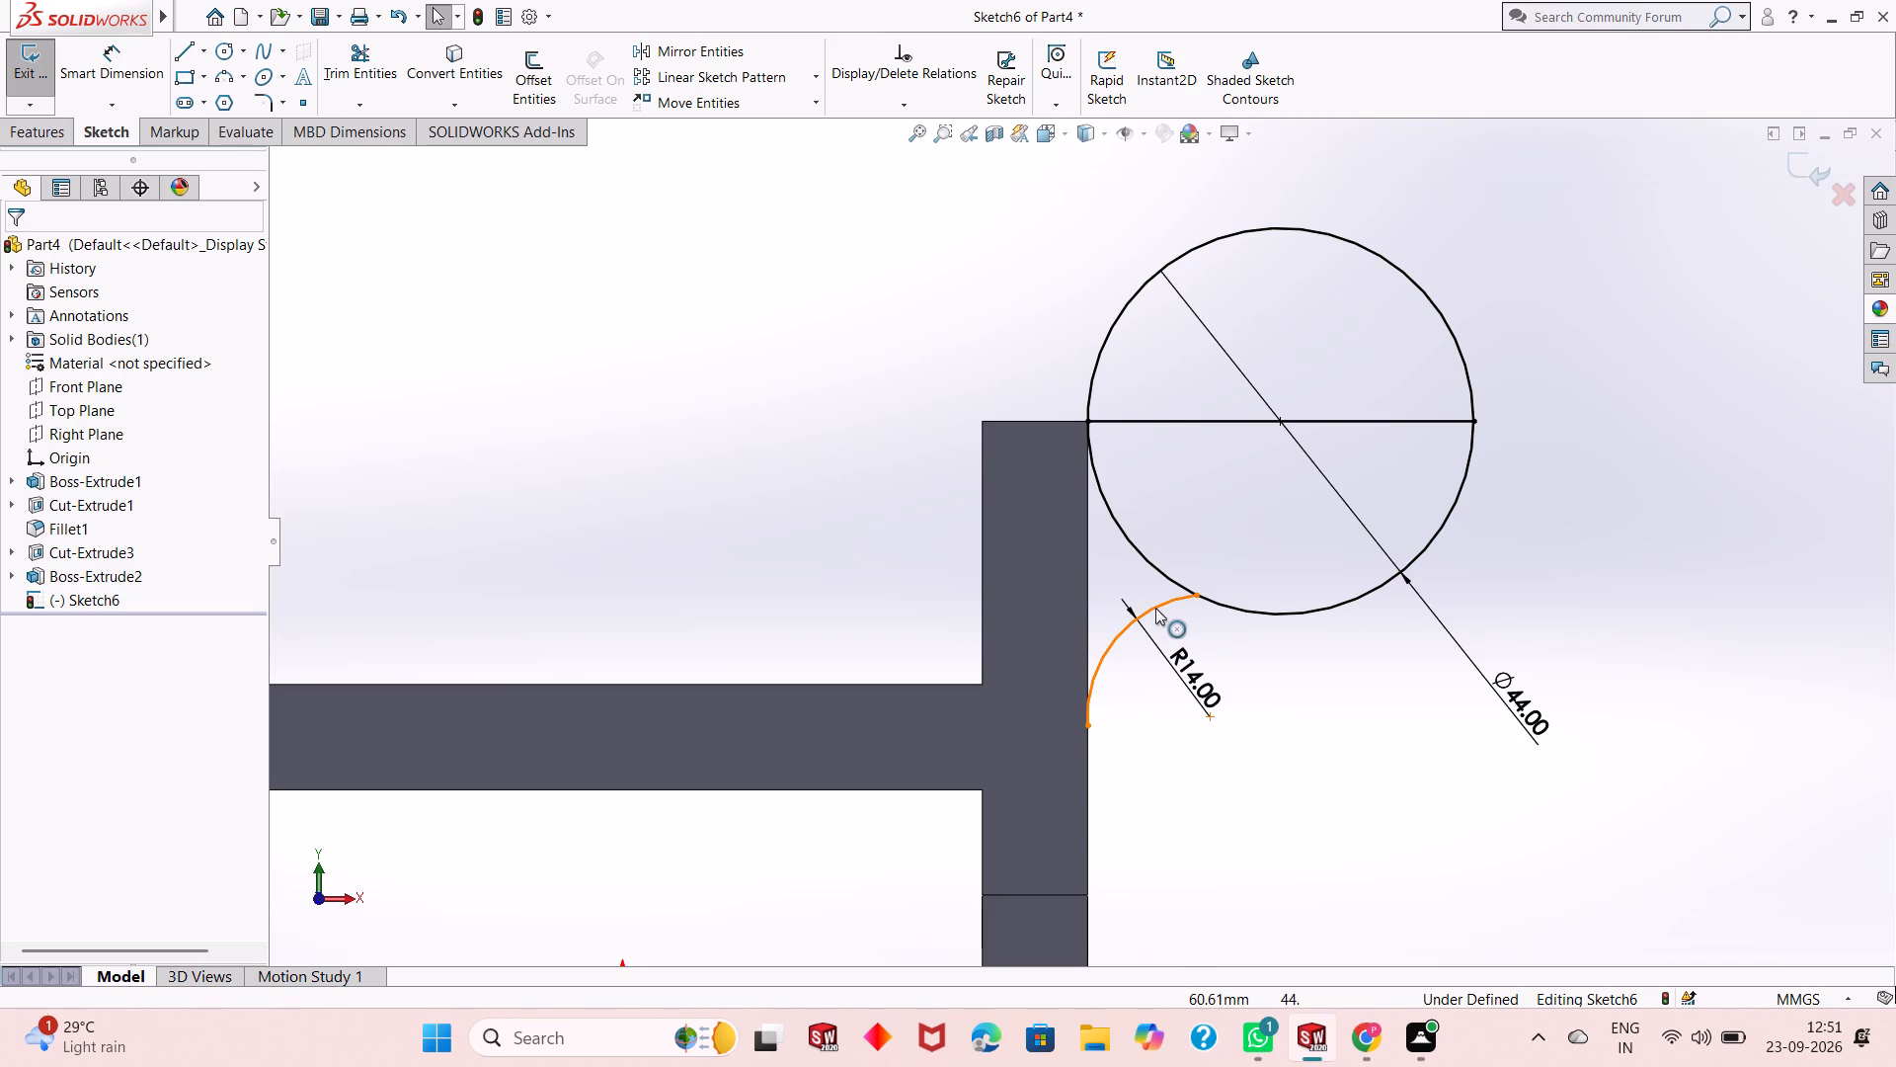
Make the connecting arc tangent to both the circle and the upright wall's outer vertical edge.
left_click(1155, 608)
left_click(1239, 608, "ctrl")
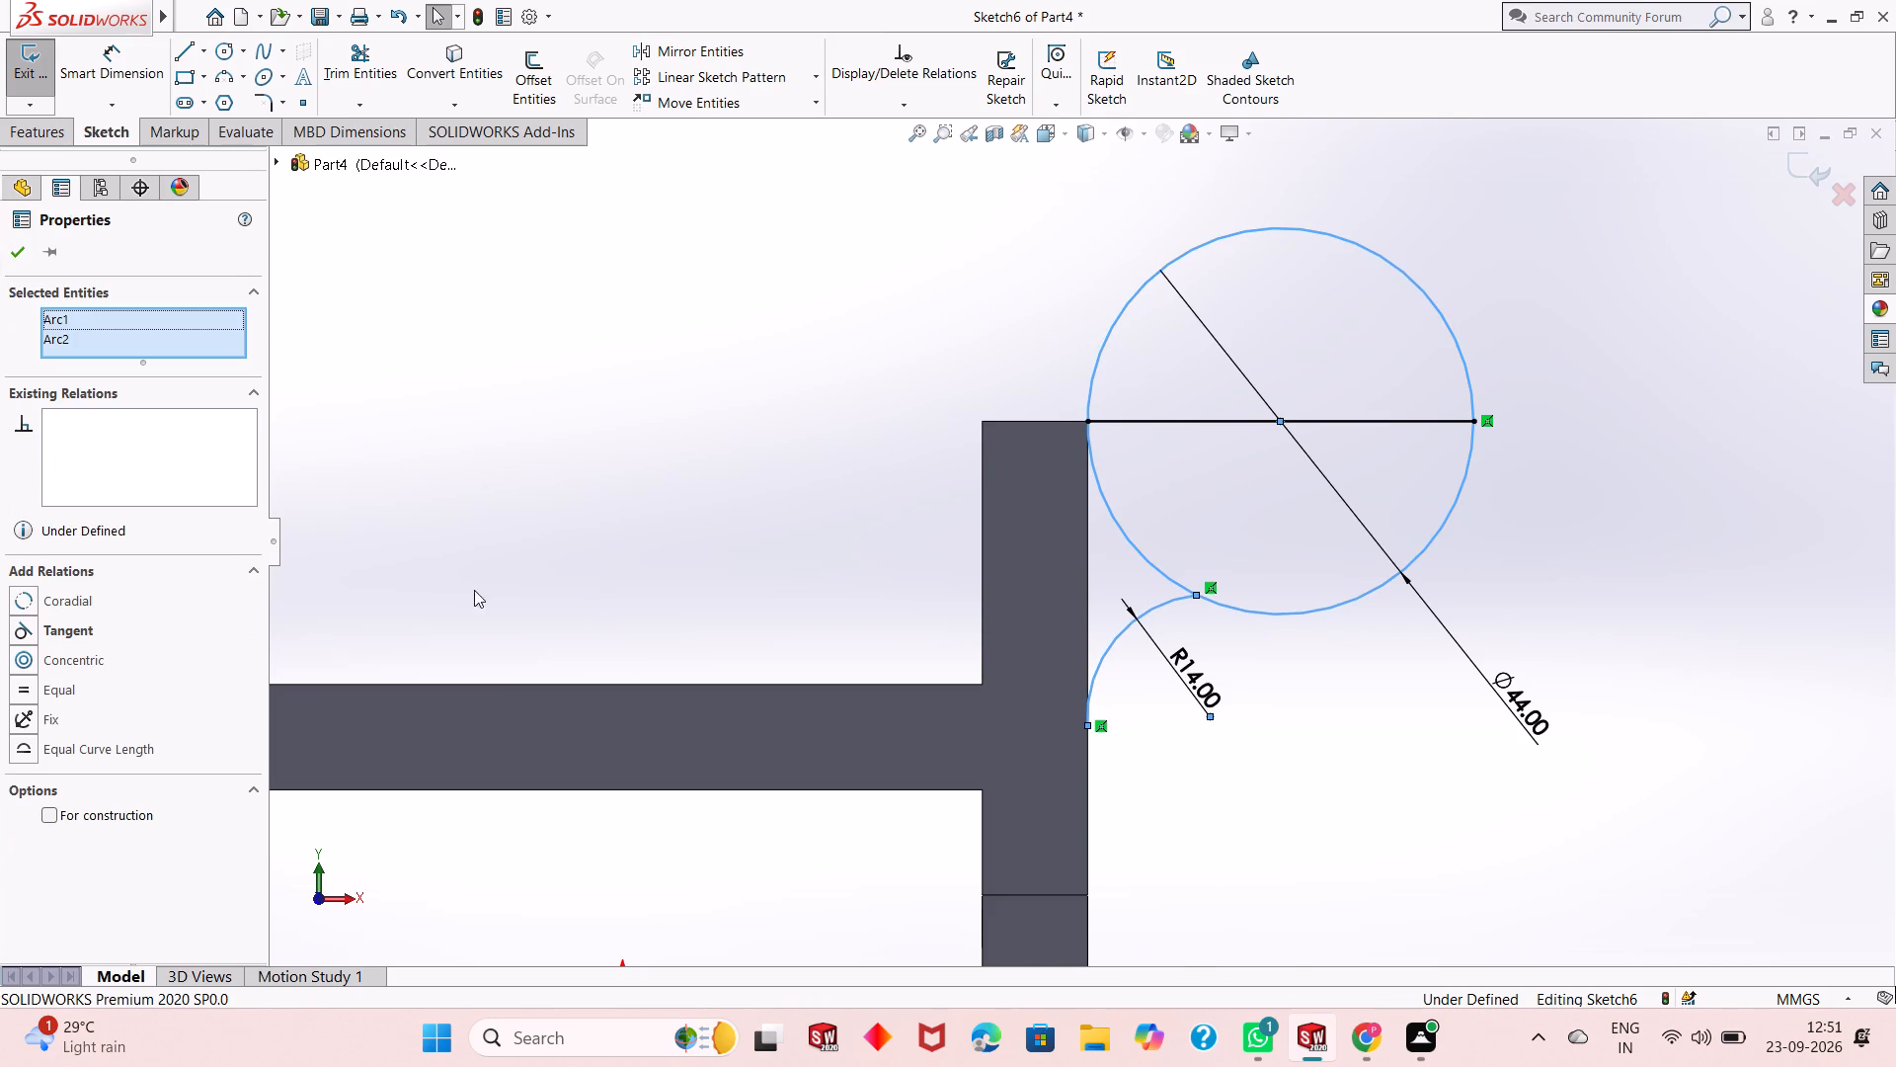
left_click(30, 635)
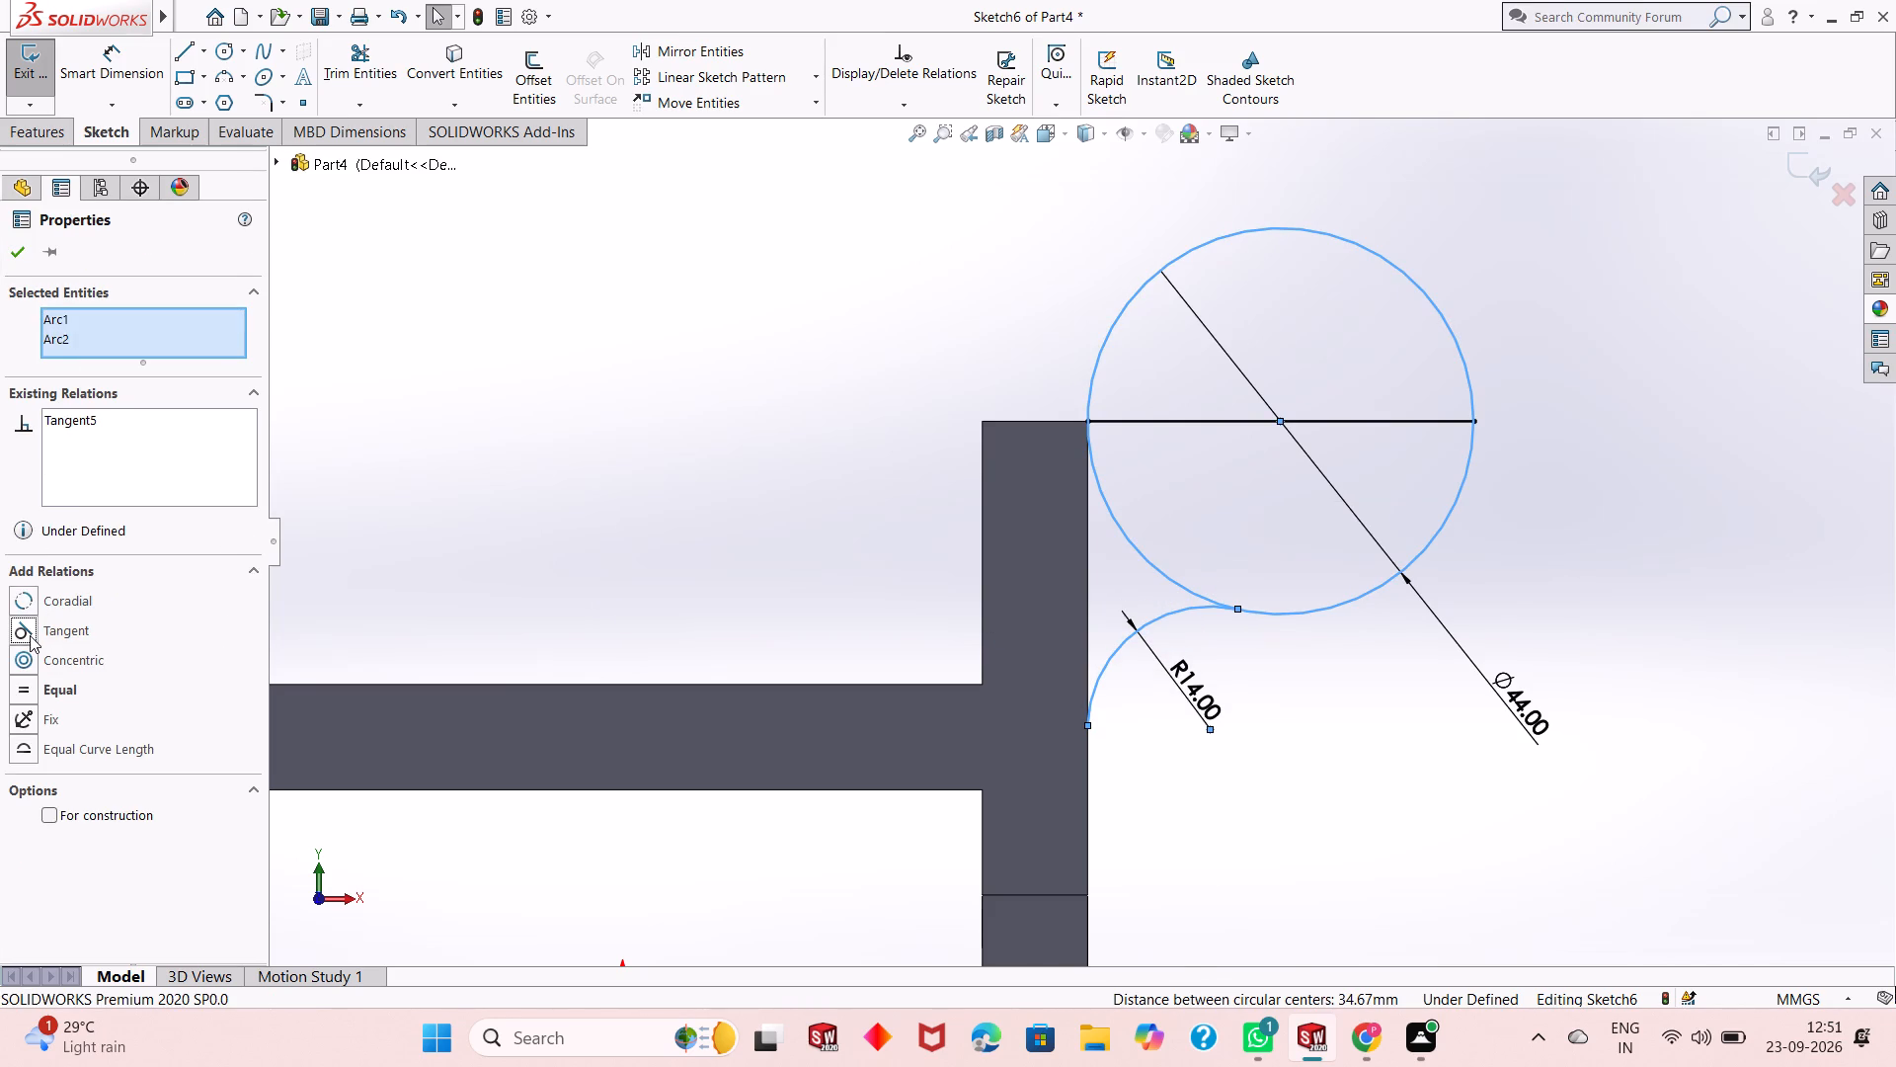
left_click(8, 252)
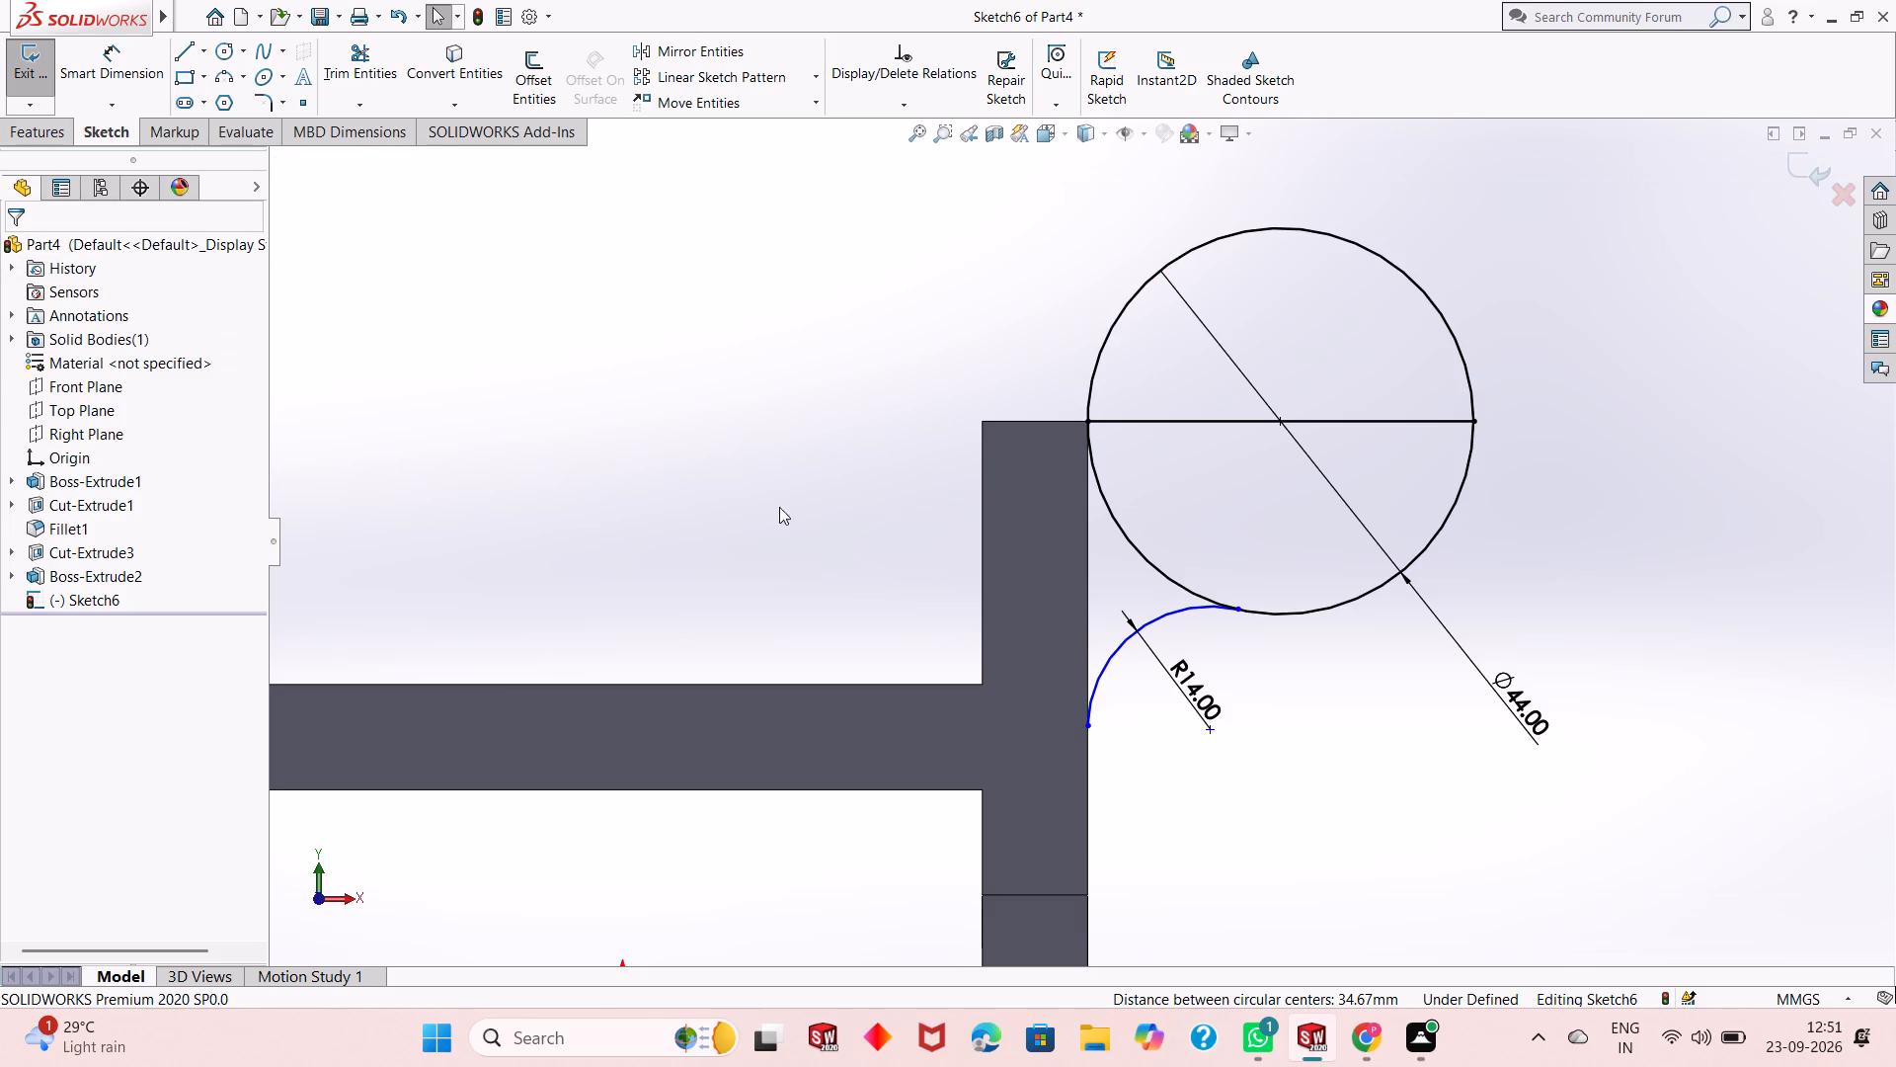
left_click(1151, 617)
left_click(1088, 800, "ctrl")
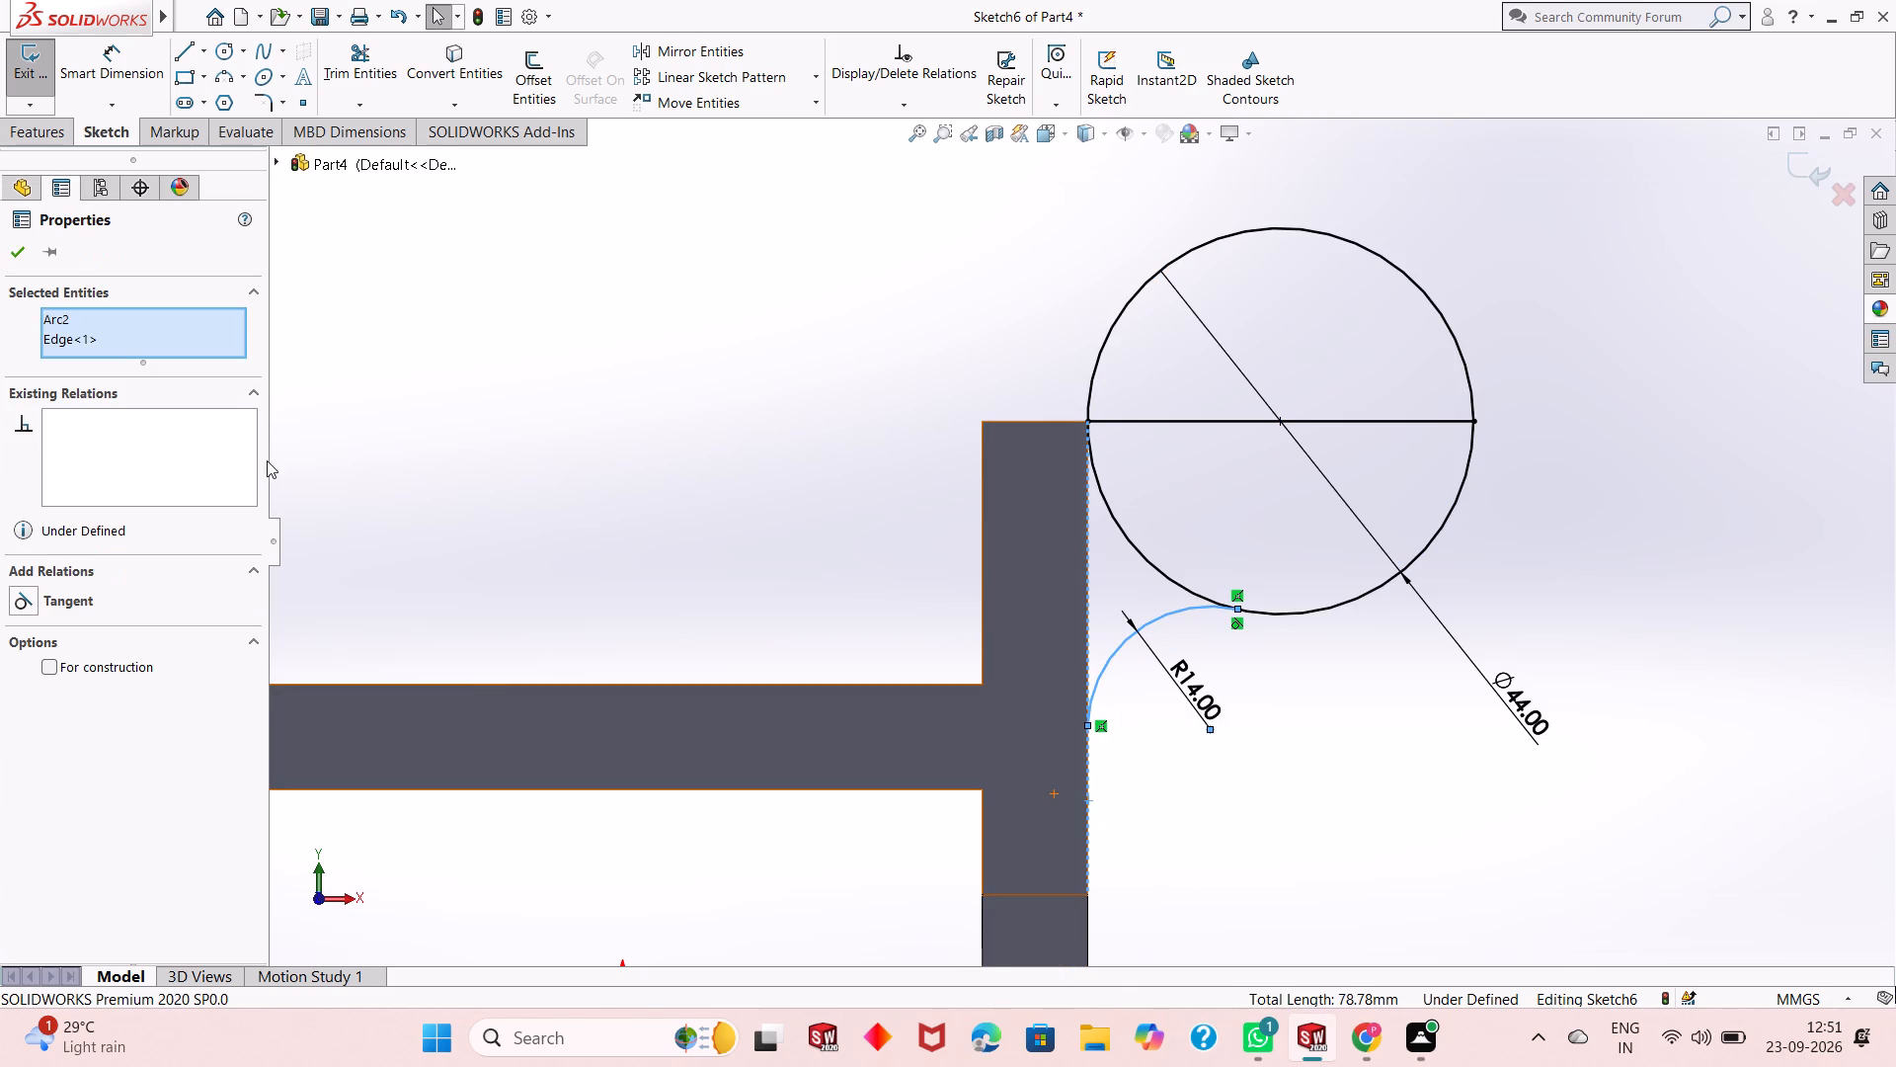
left_click(56, 604)
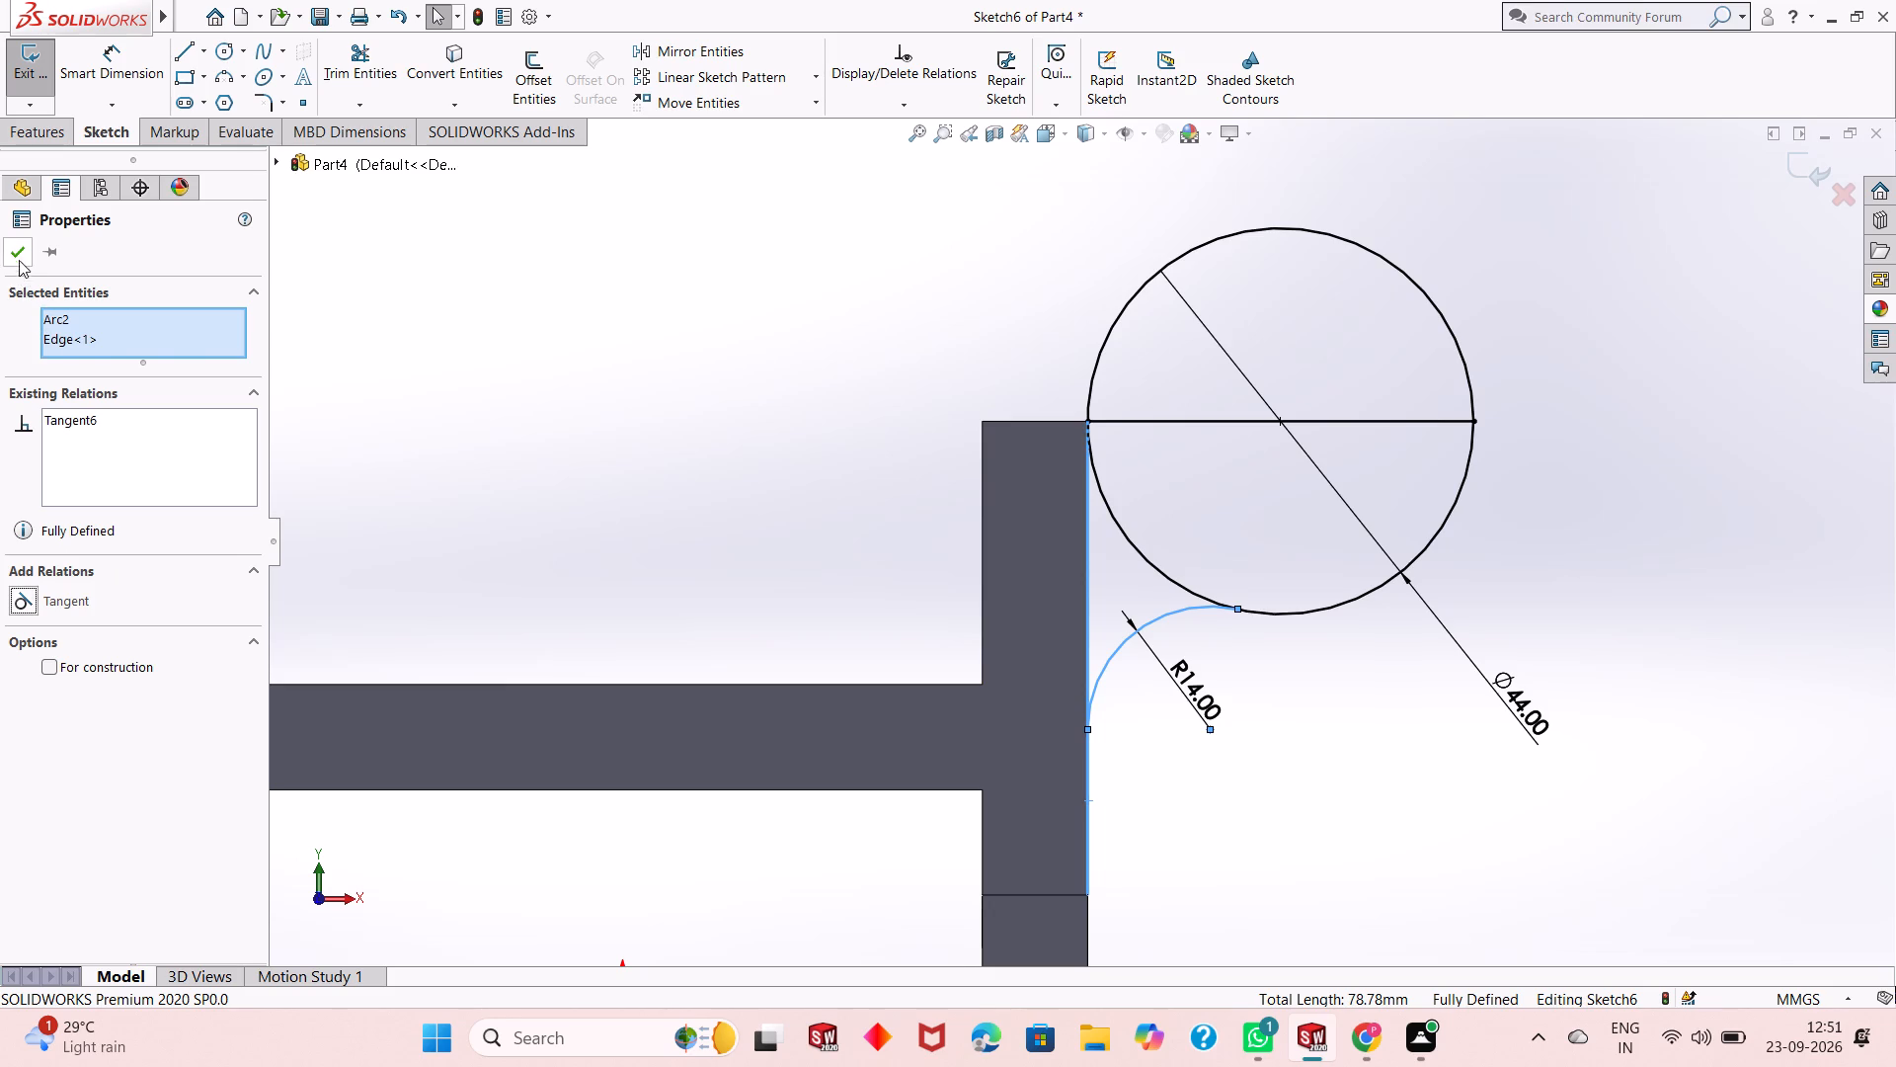
Draw a vertical line about 35 mm long from the connecting arc's wall end up to the upright wall's top outer corner.
left_click(19, 253)
scroll(1118, 725, "down", 1)
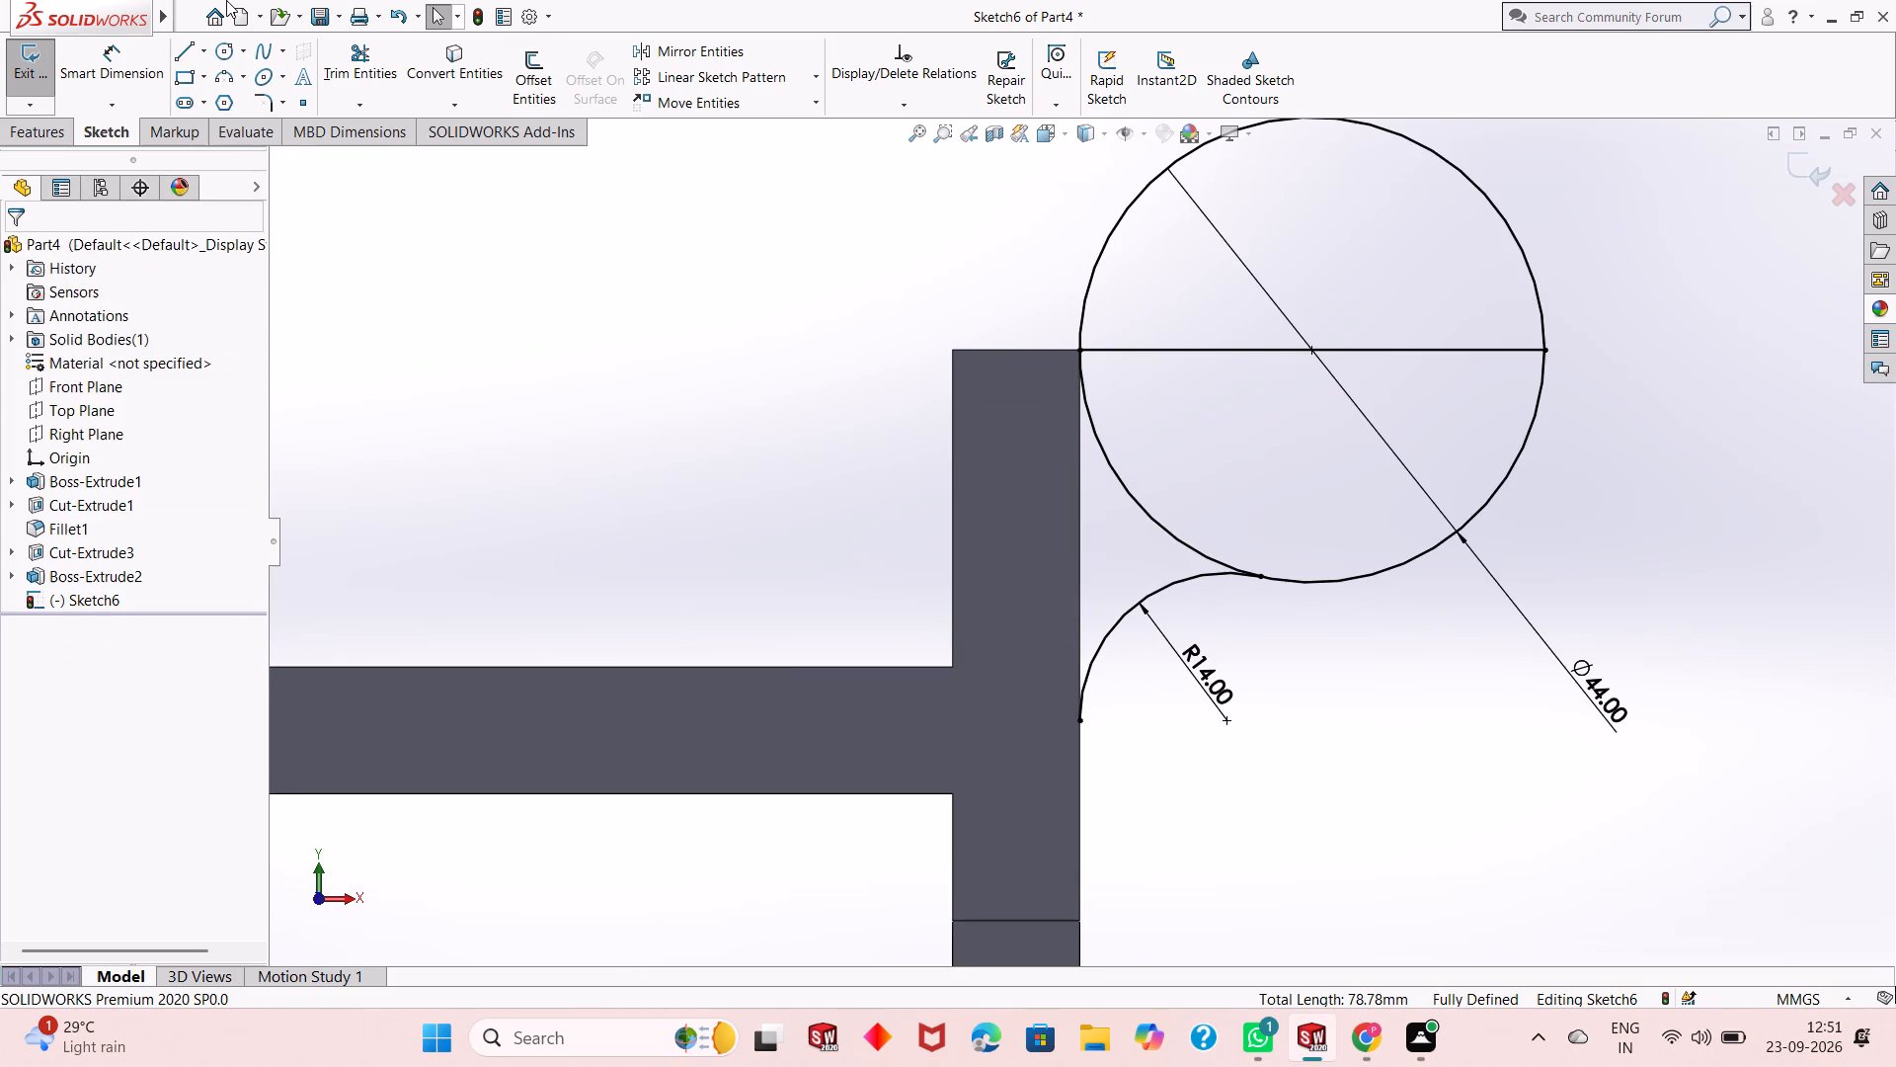
left_click(197, 55)
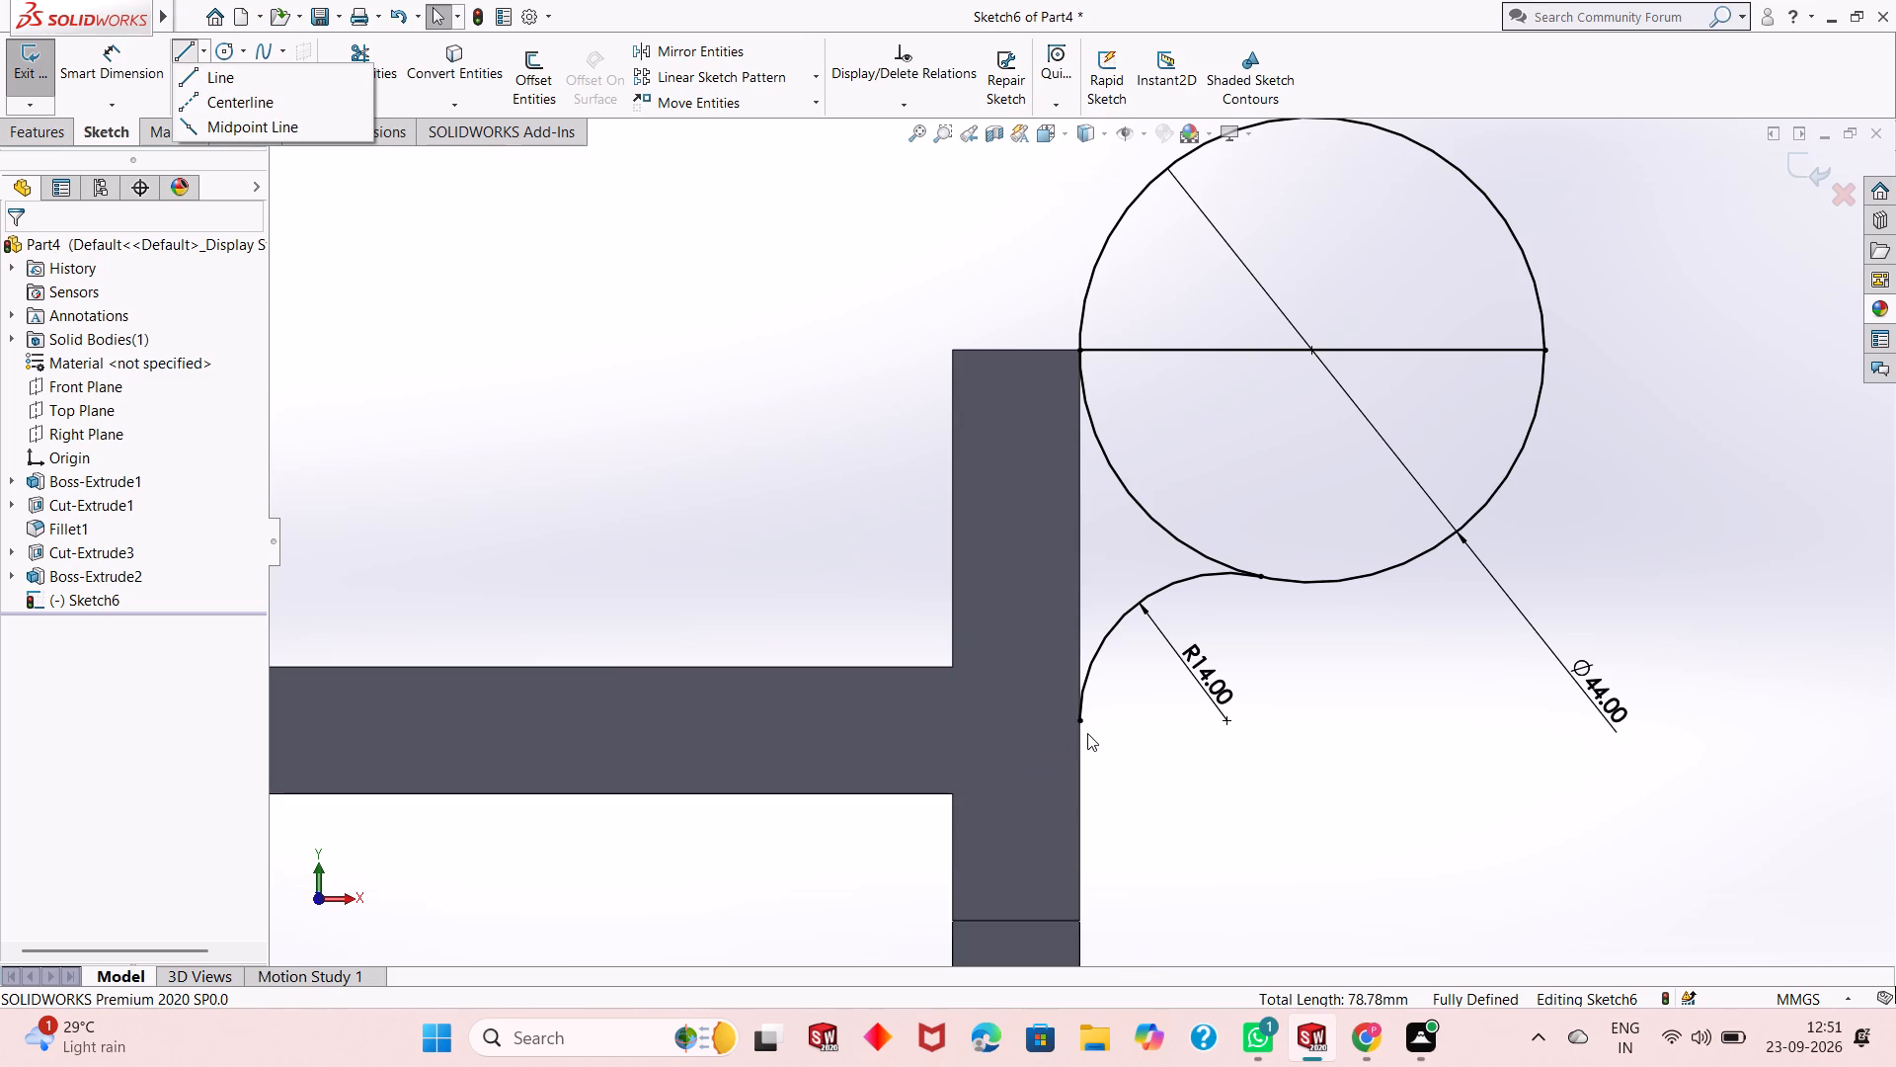
left_click(242, 81)
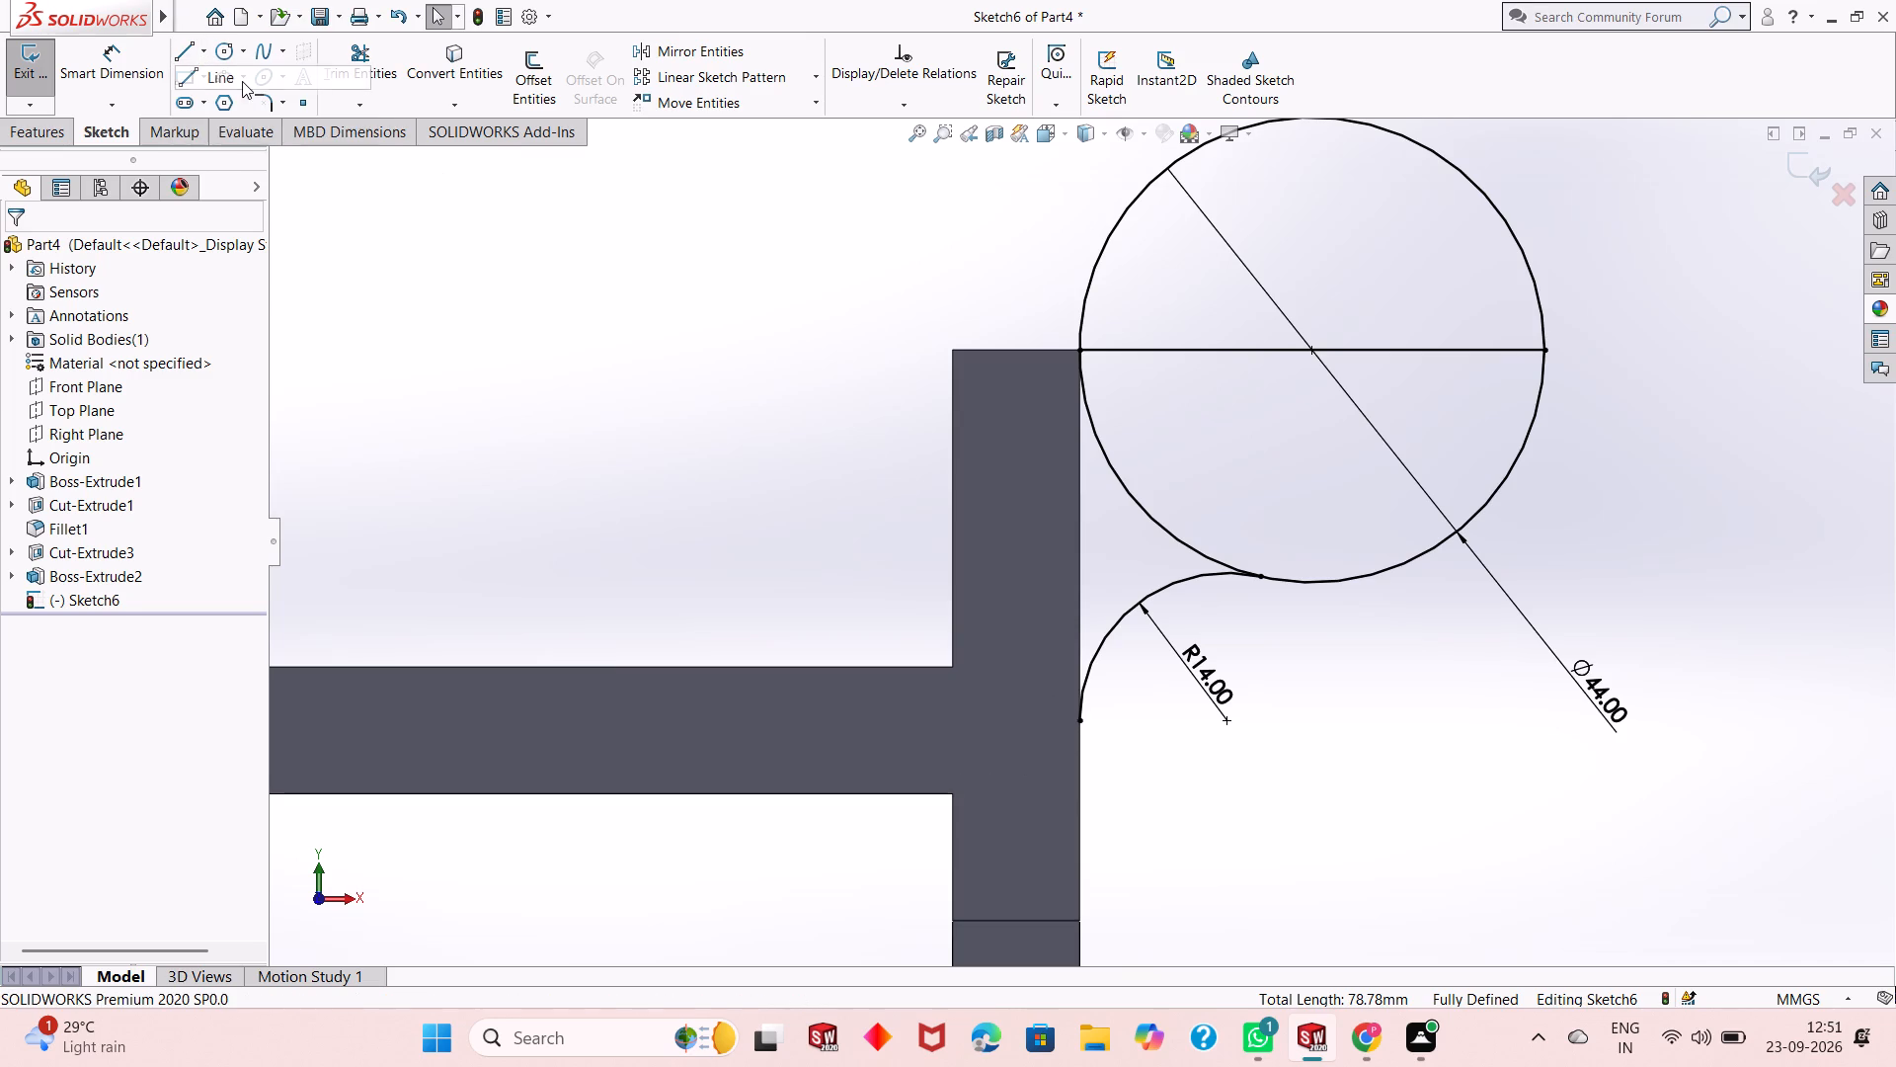
left_click(1080, 720)
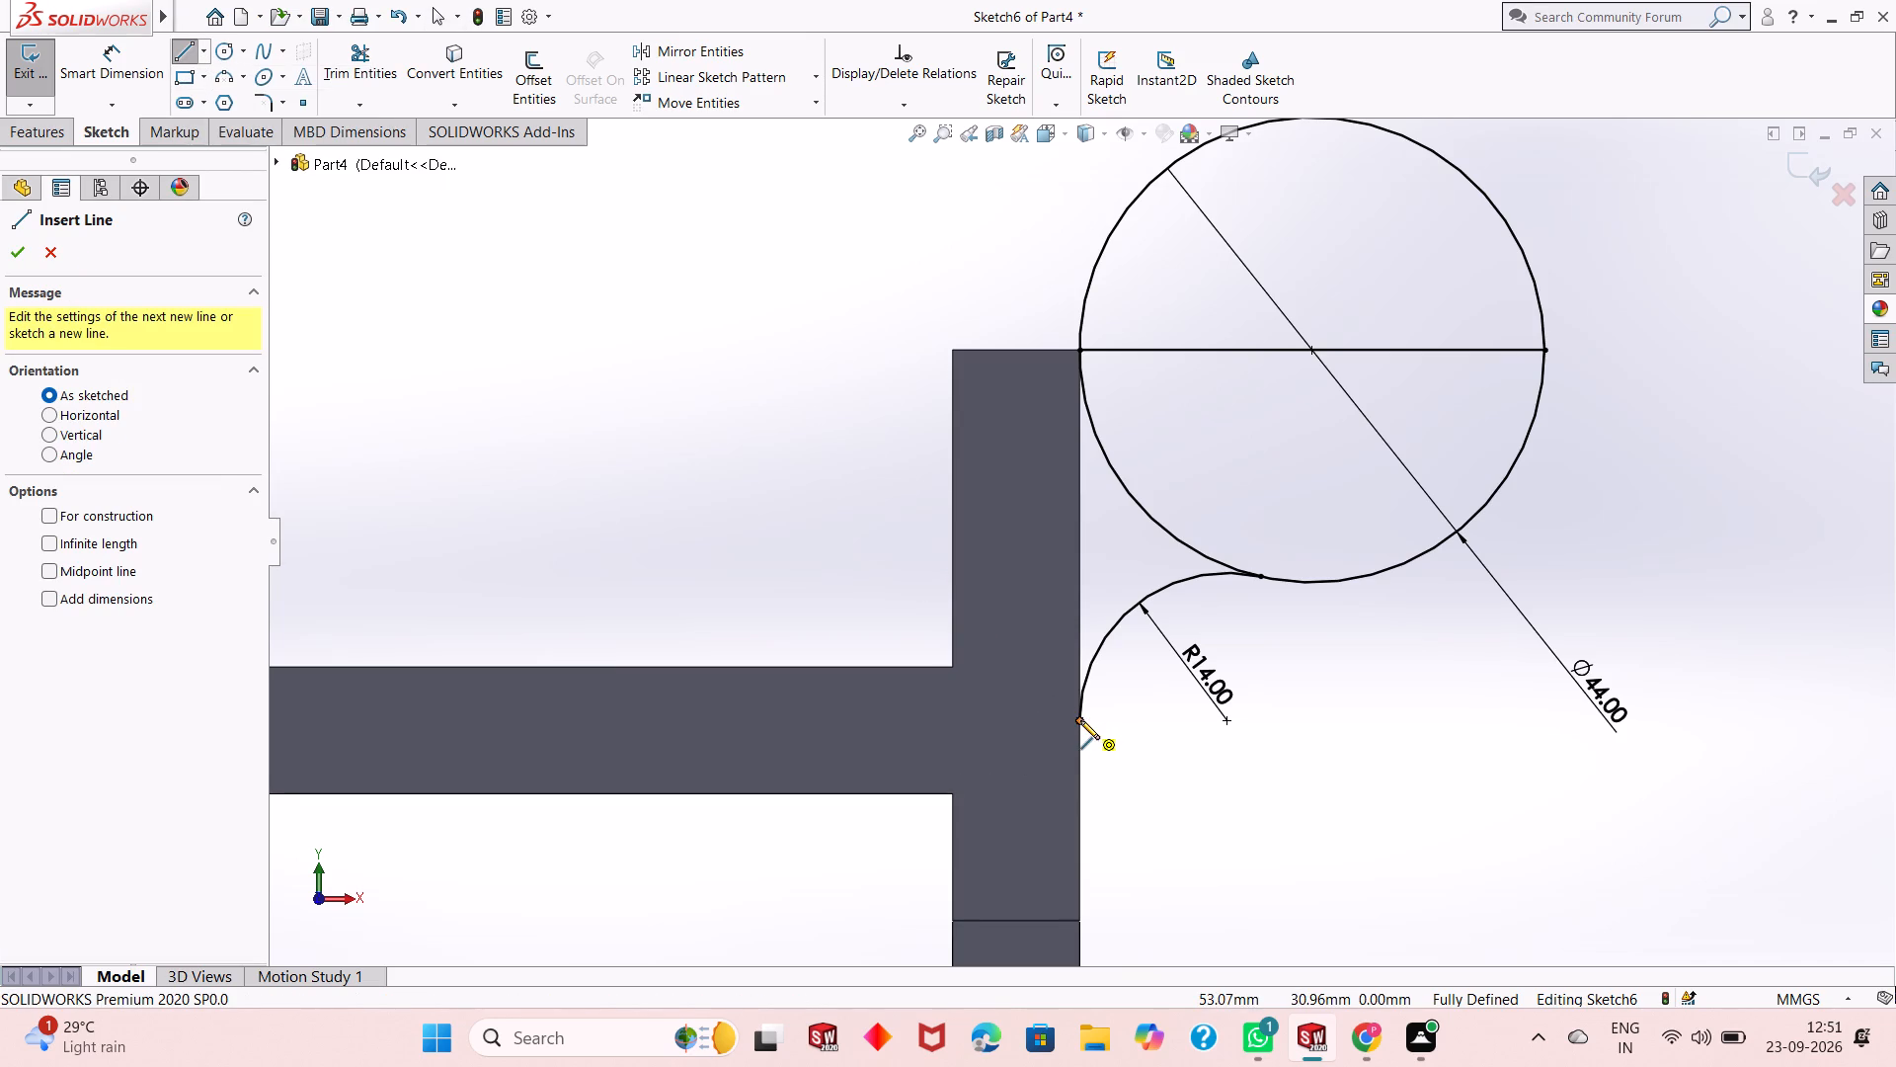
left_click(1083, 346)
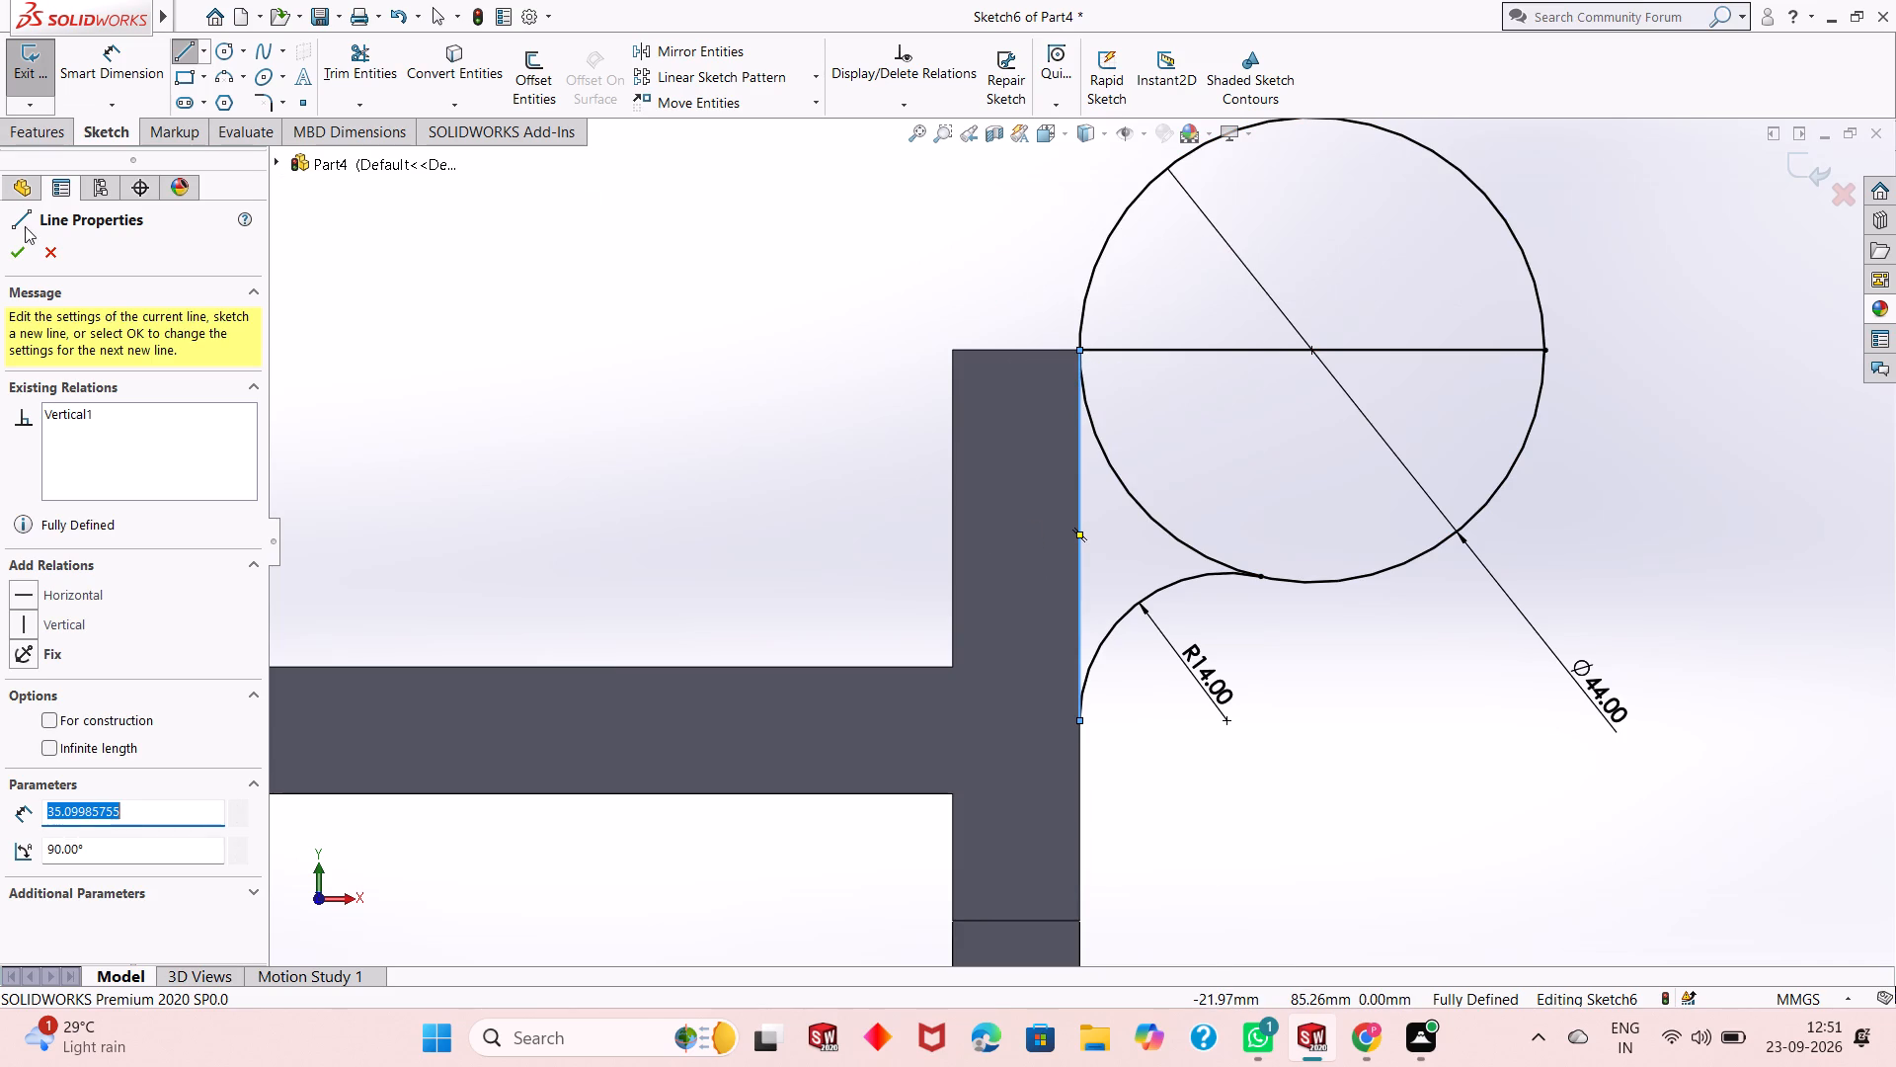
left_click(23, 253)
Trim away the half of the circle above the horizontal line.
left_click(355, 72)
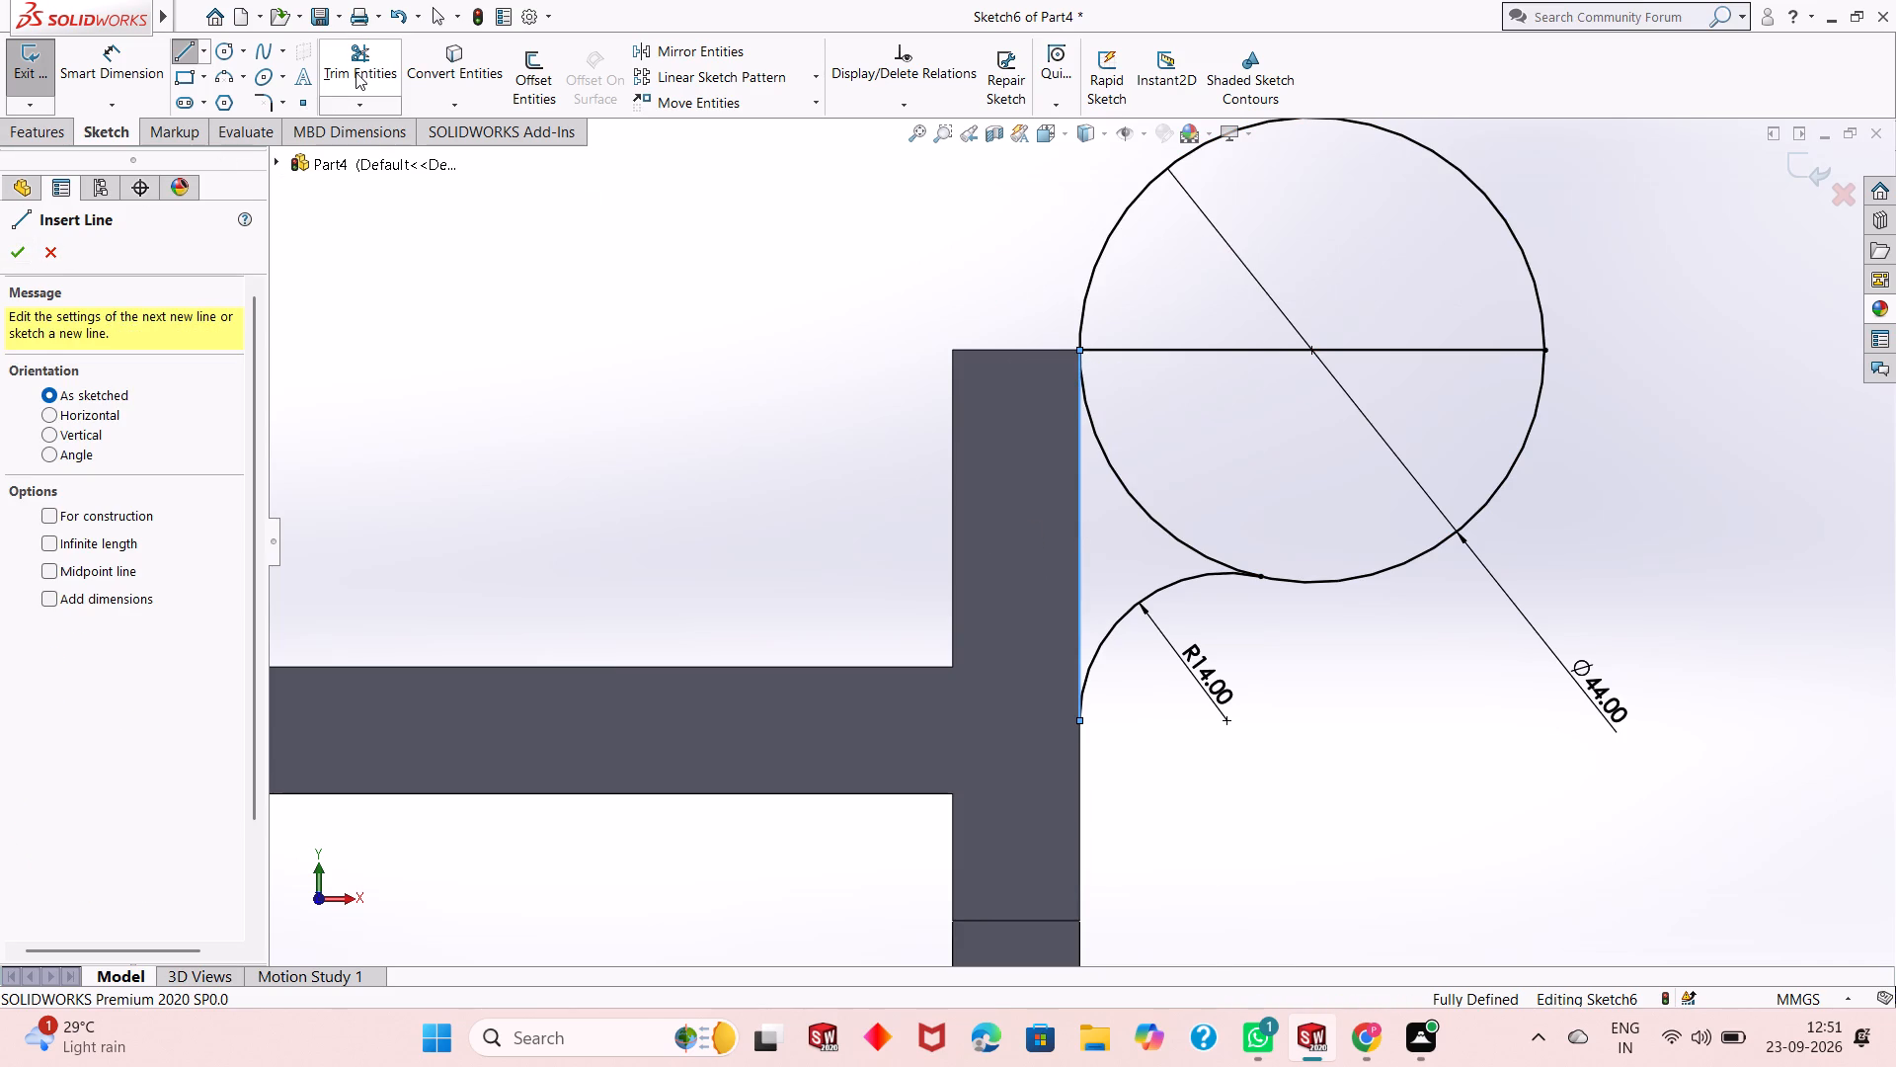
left_click(1105, 240)
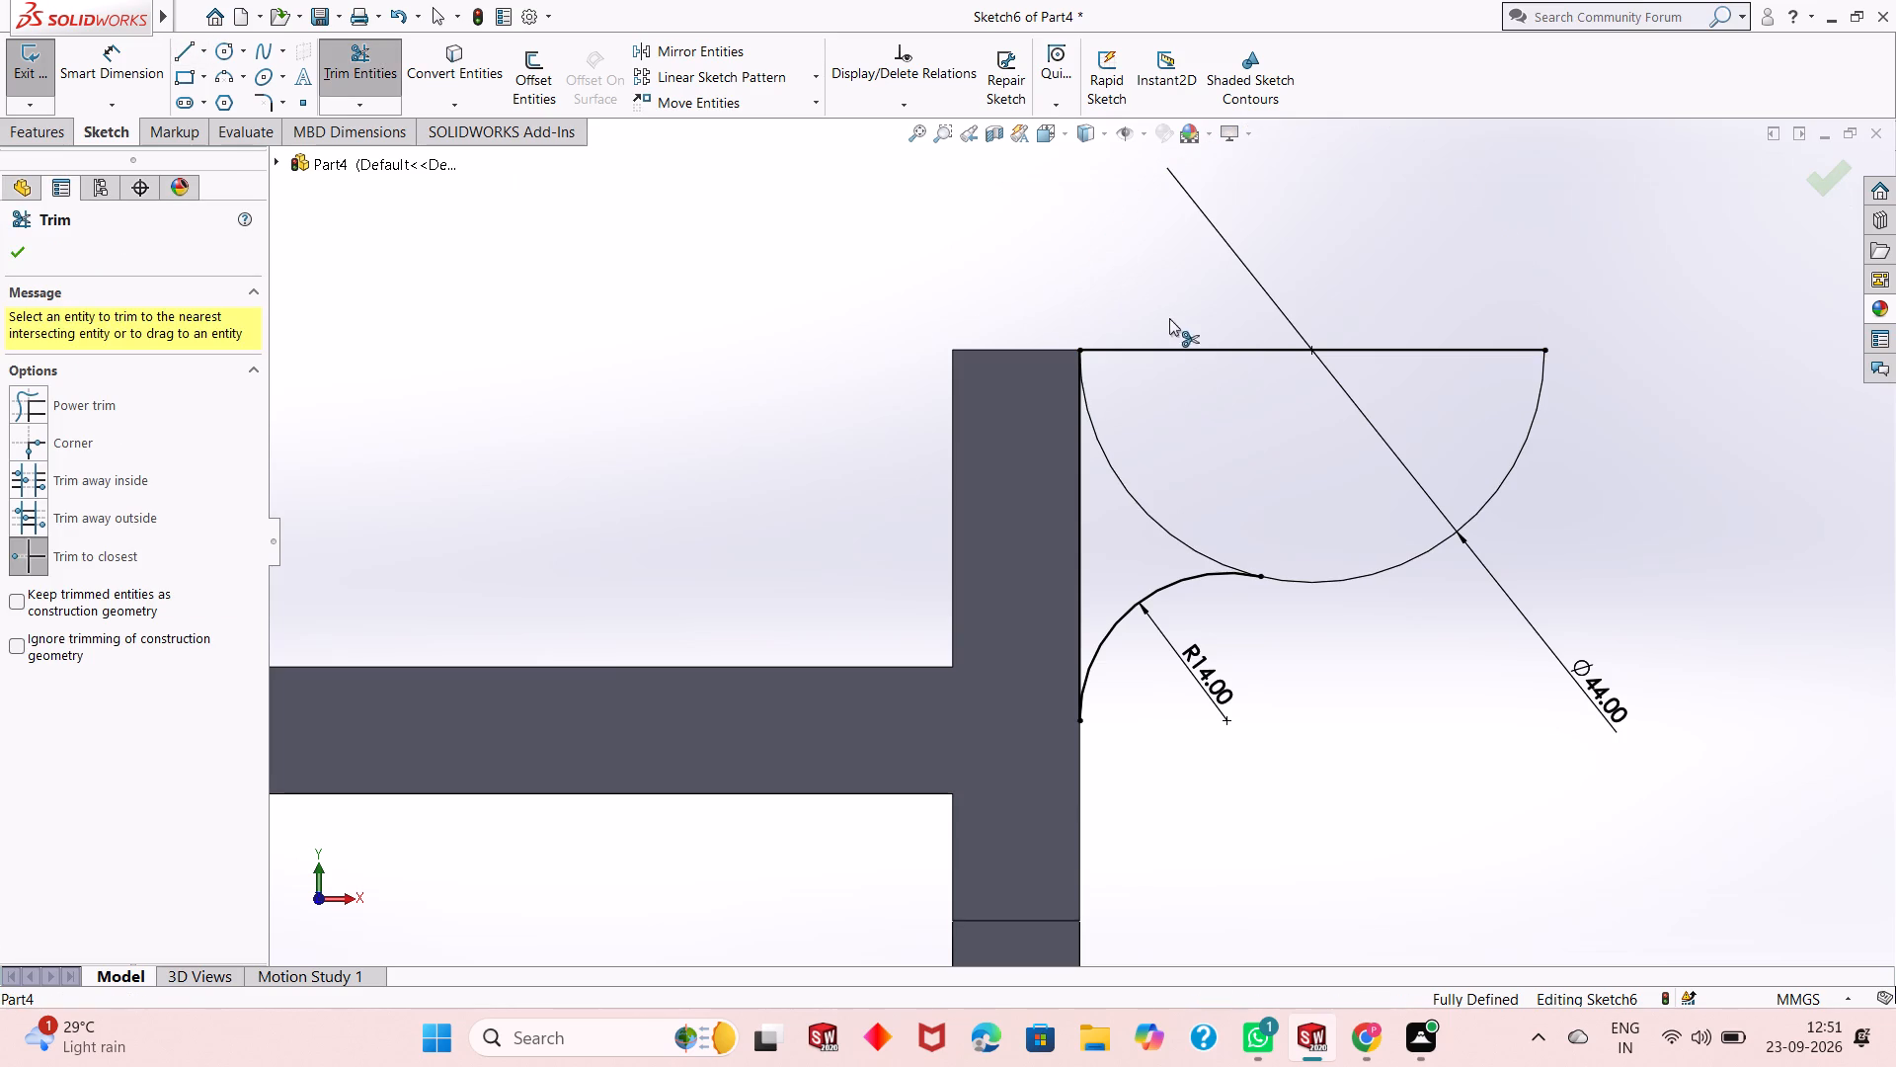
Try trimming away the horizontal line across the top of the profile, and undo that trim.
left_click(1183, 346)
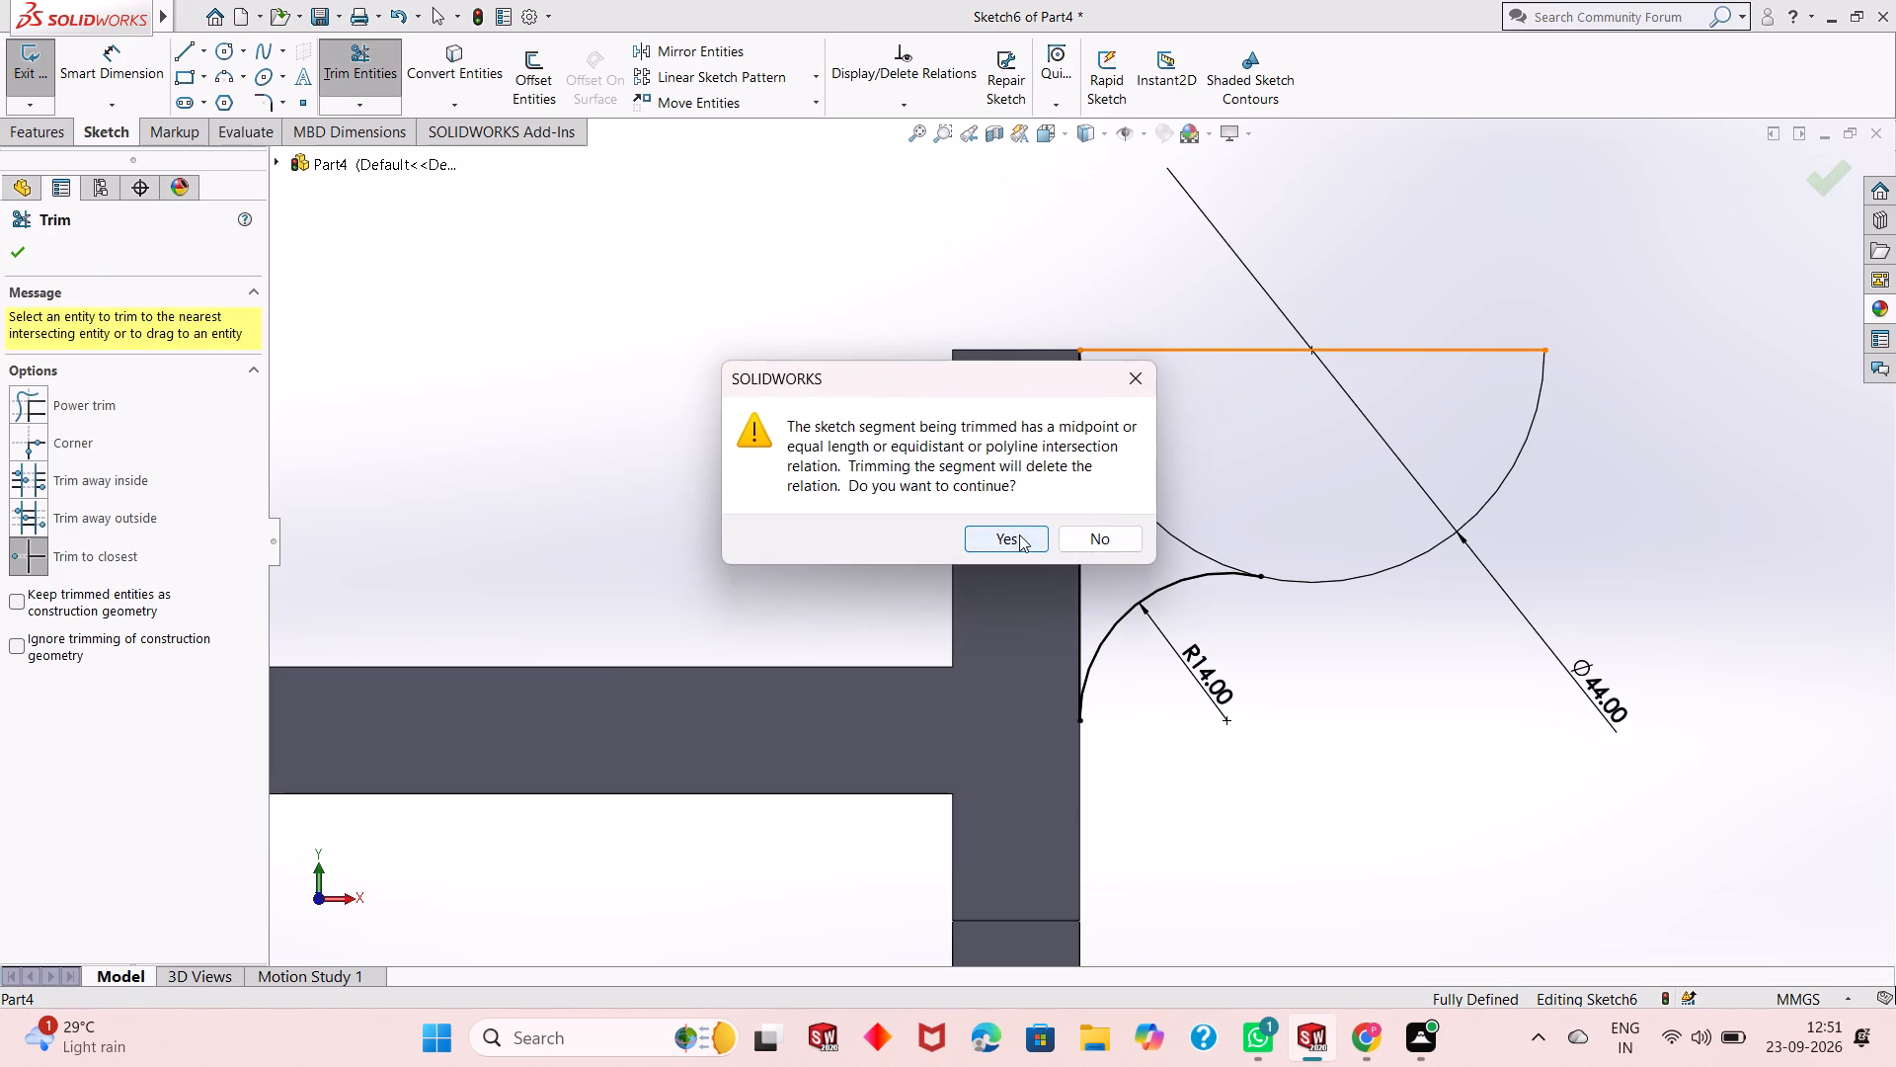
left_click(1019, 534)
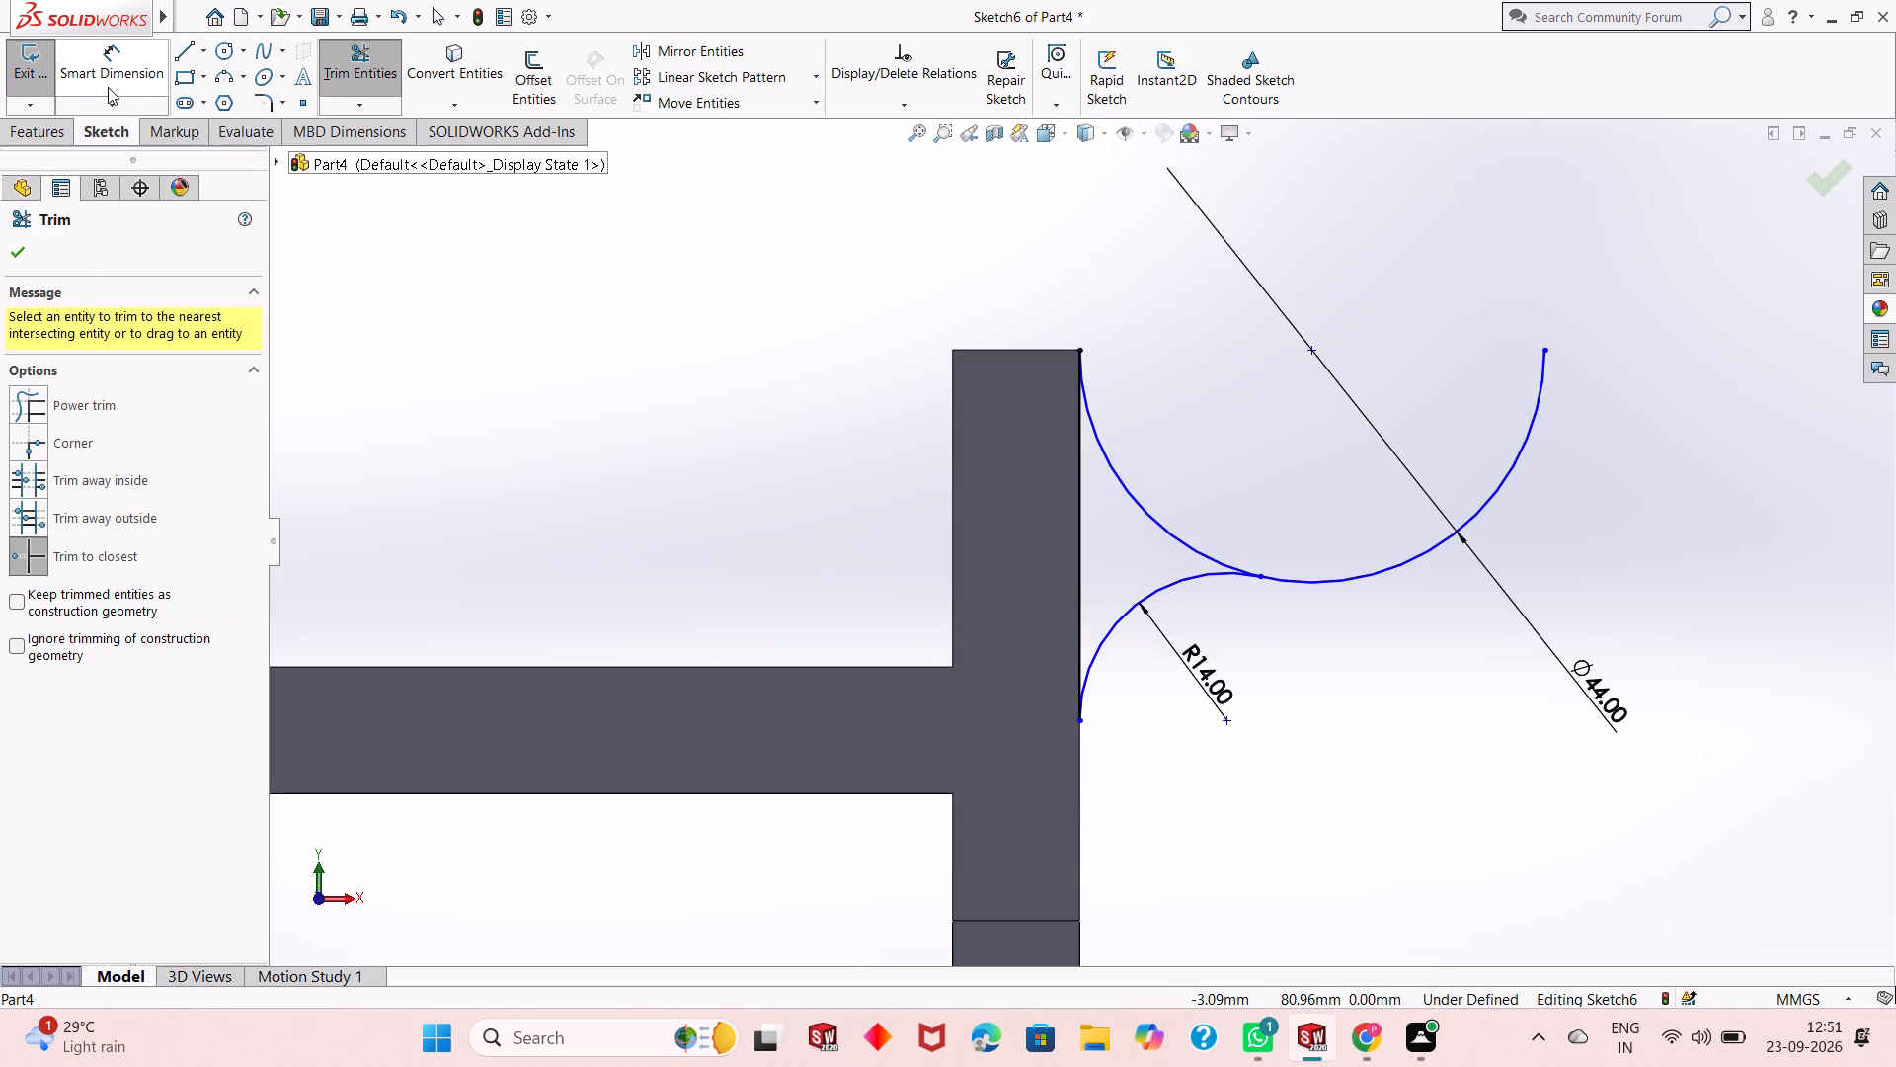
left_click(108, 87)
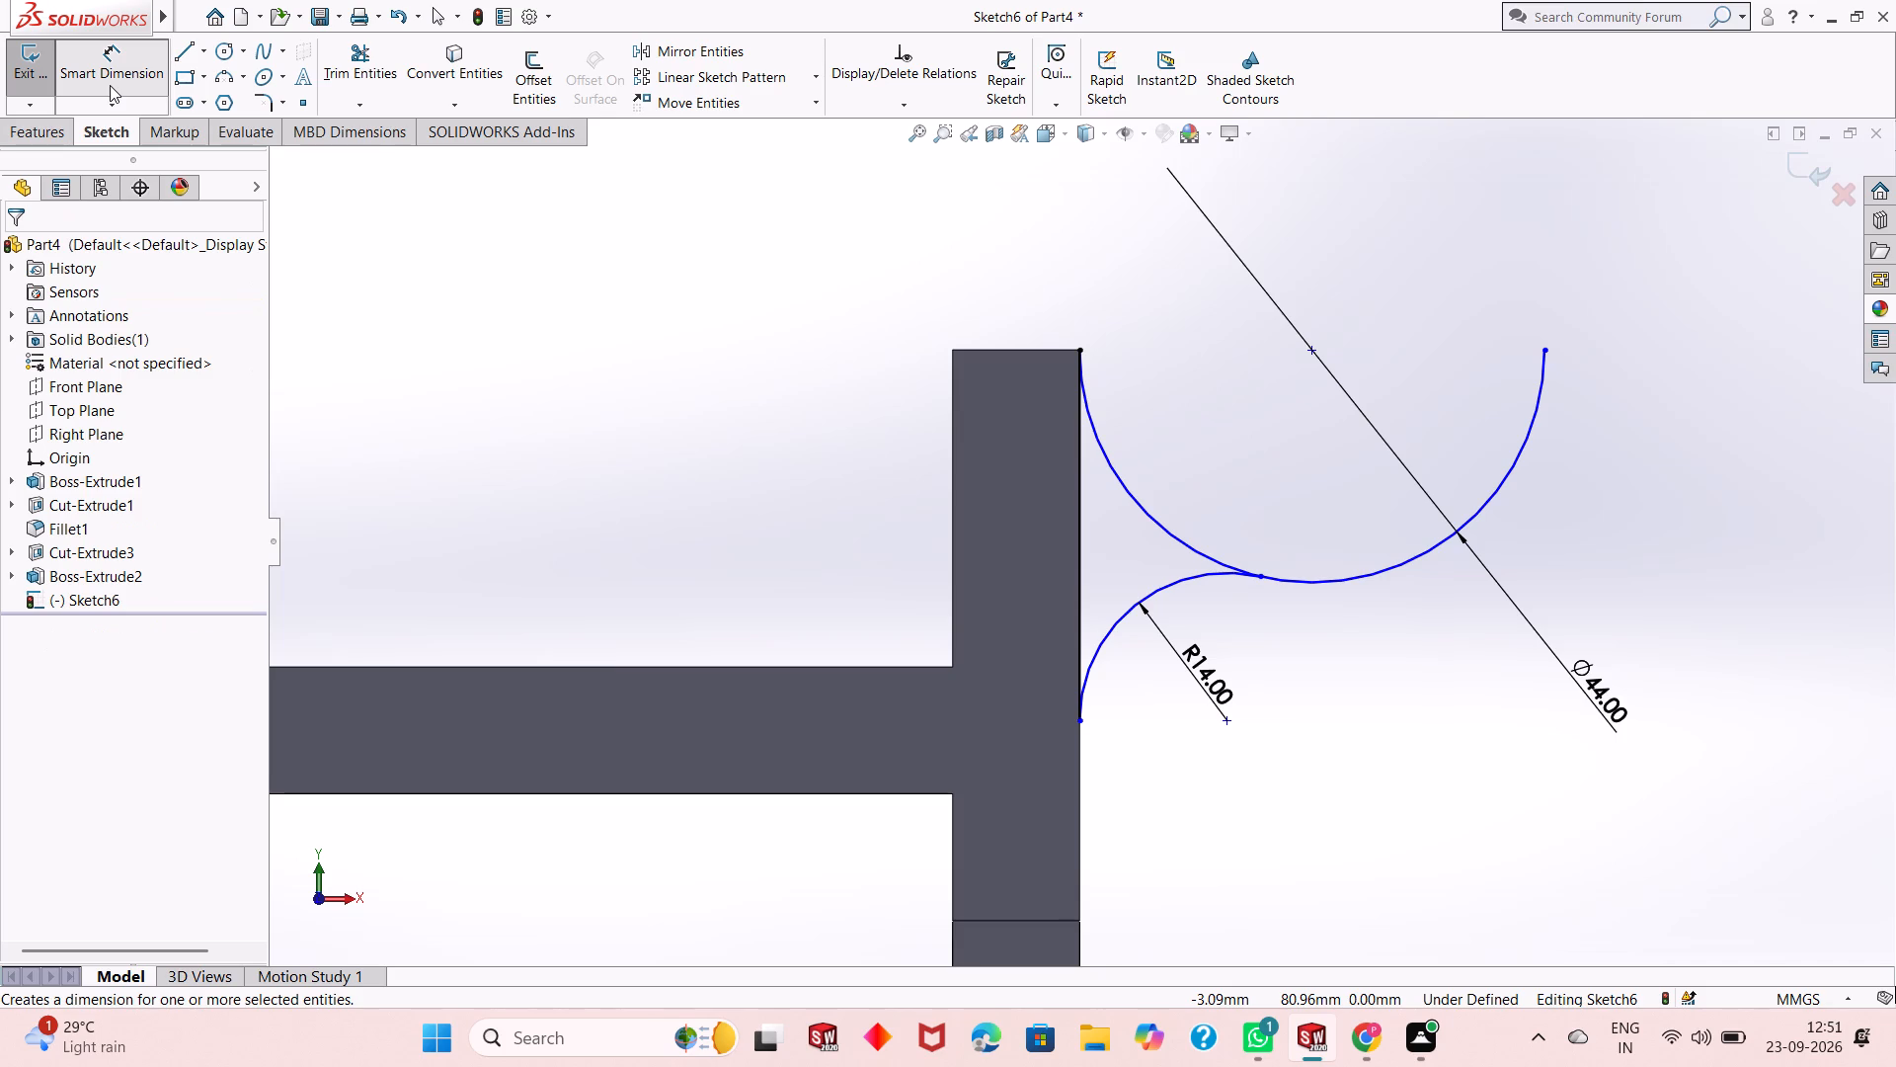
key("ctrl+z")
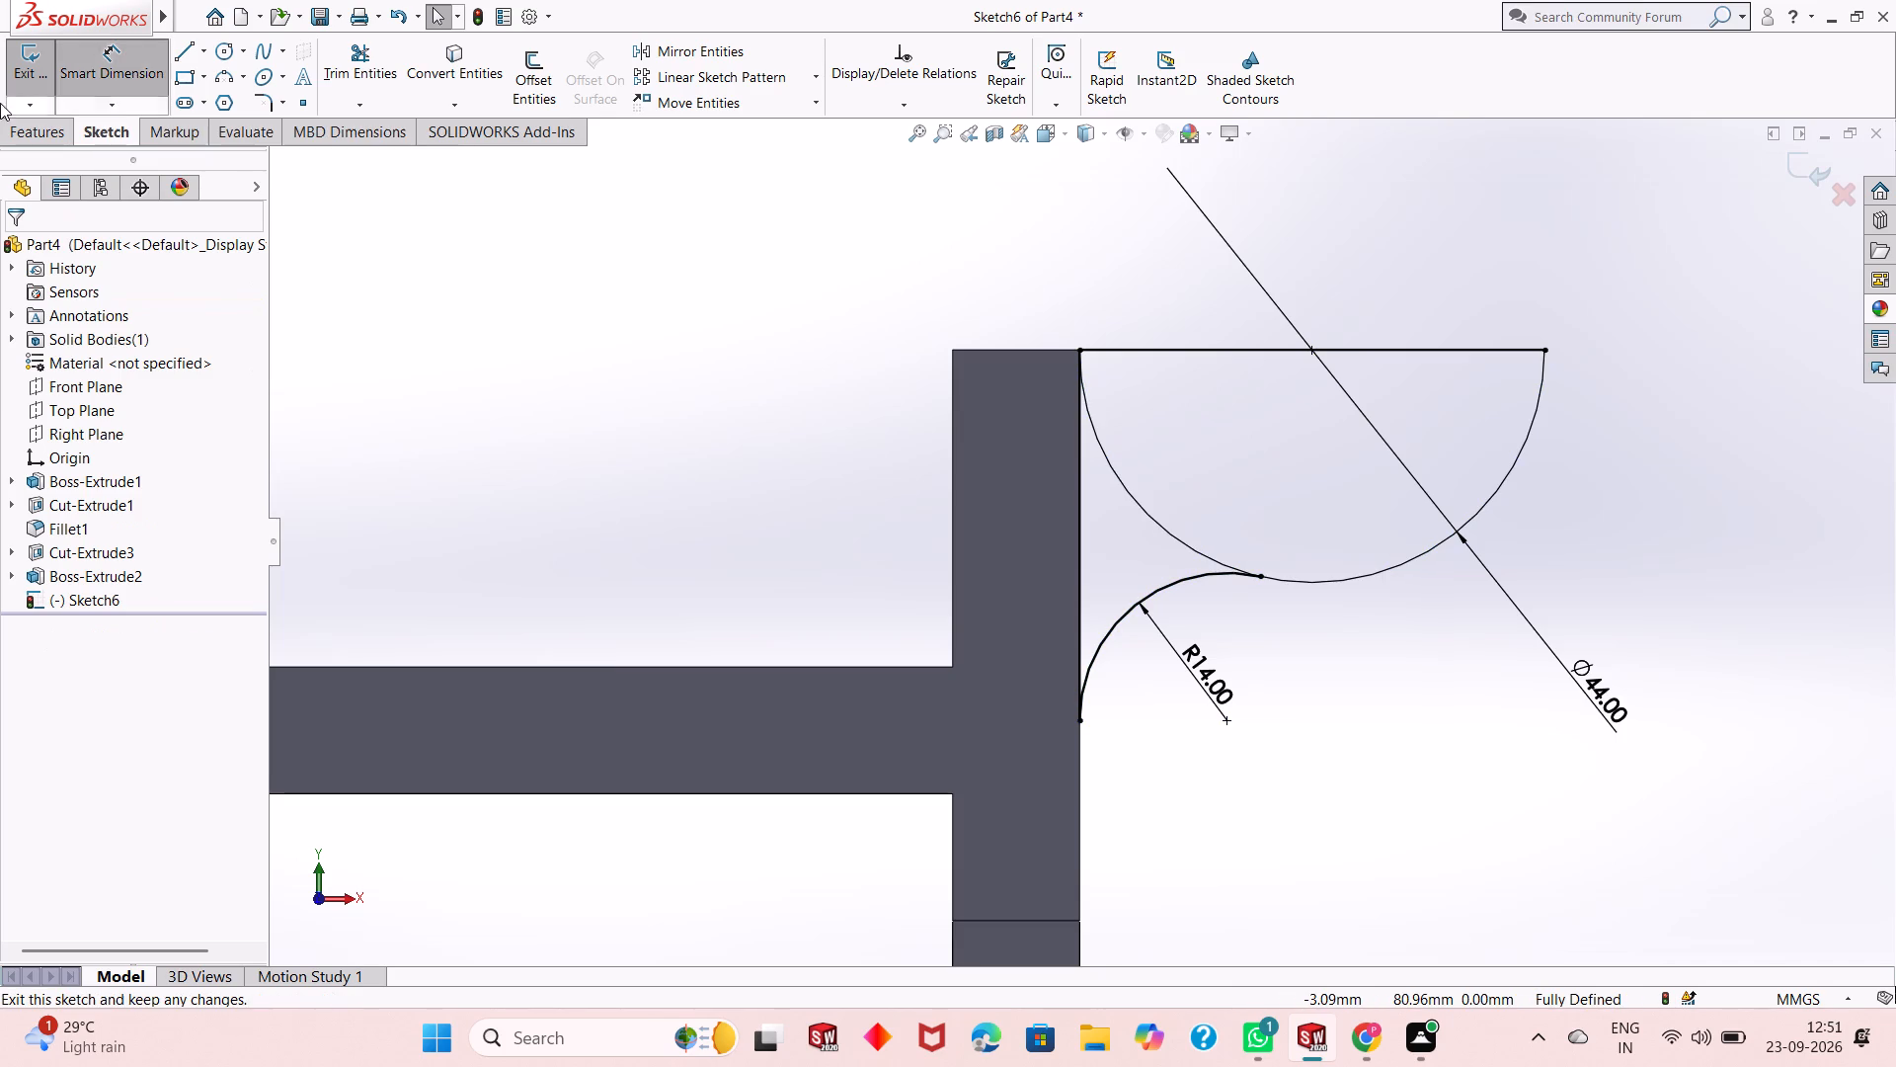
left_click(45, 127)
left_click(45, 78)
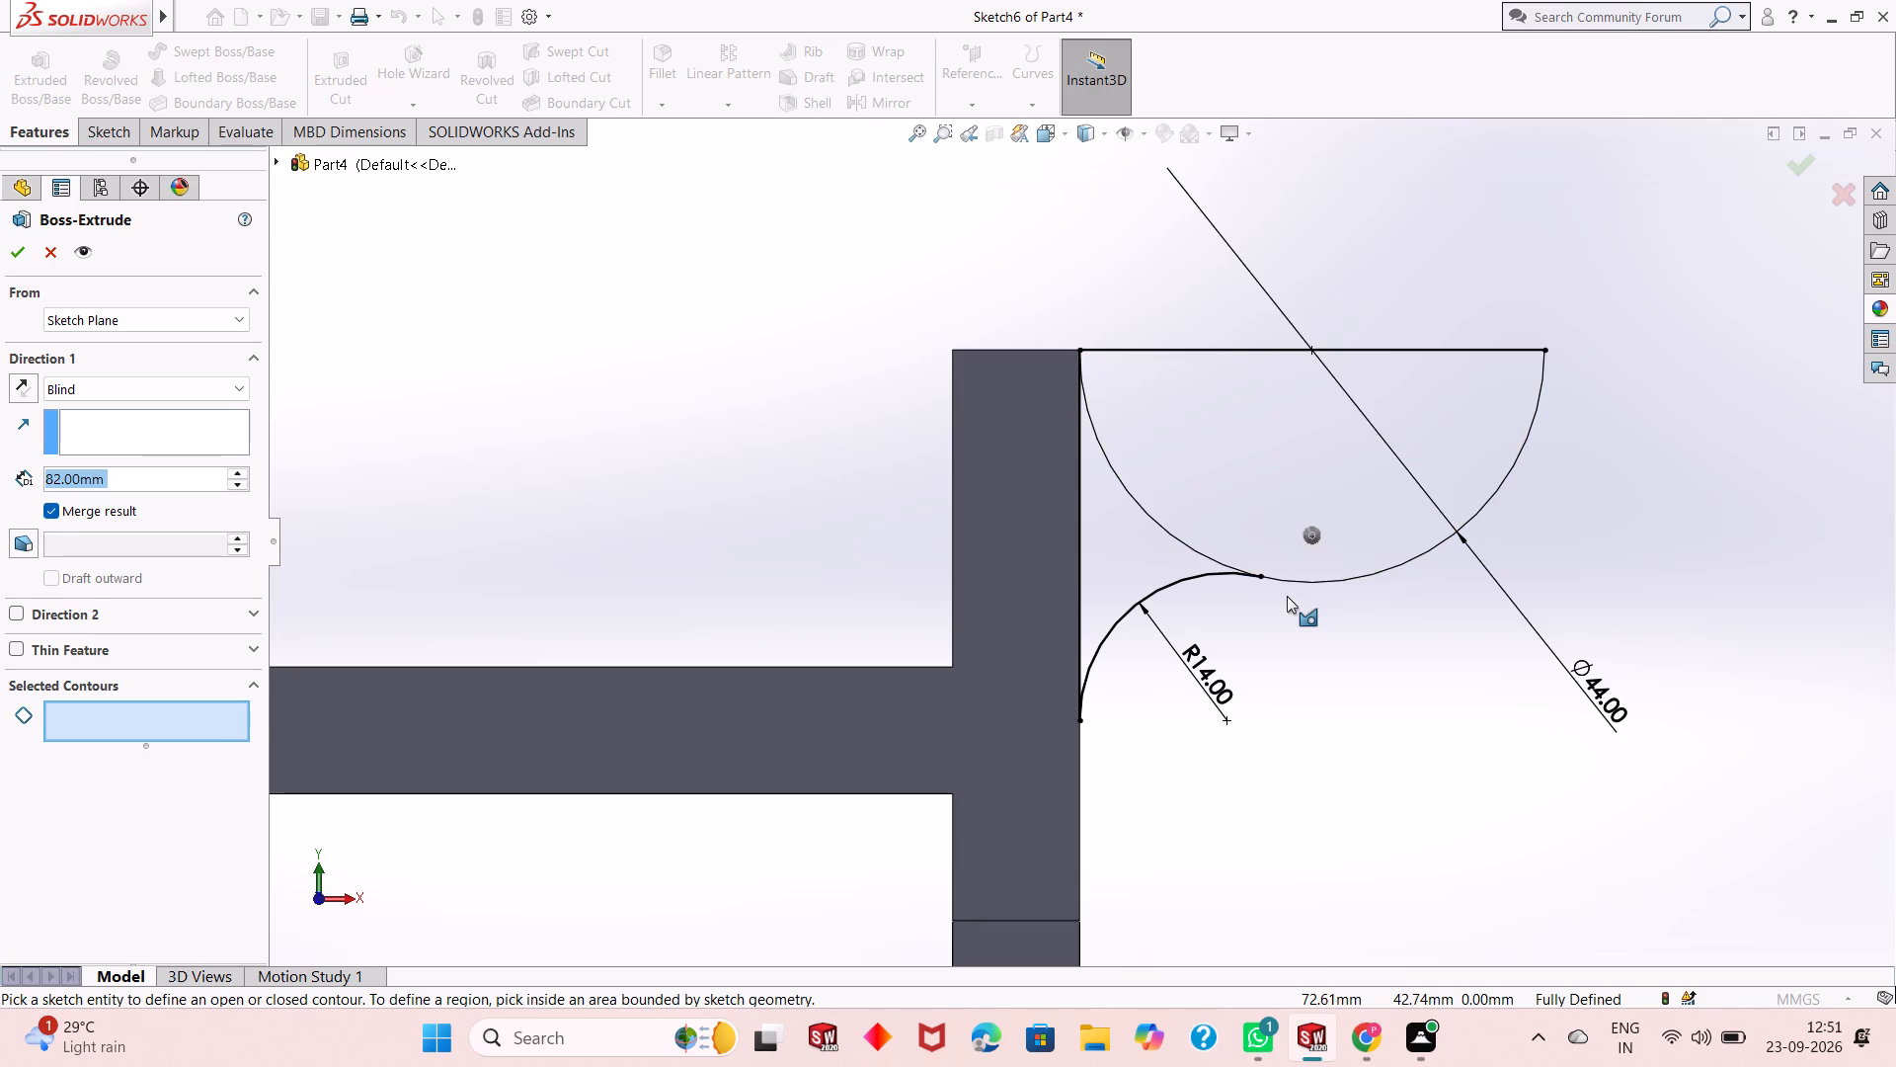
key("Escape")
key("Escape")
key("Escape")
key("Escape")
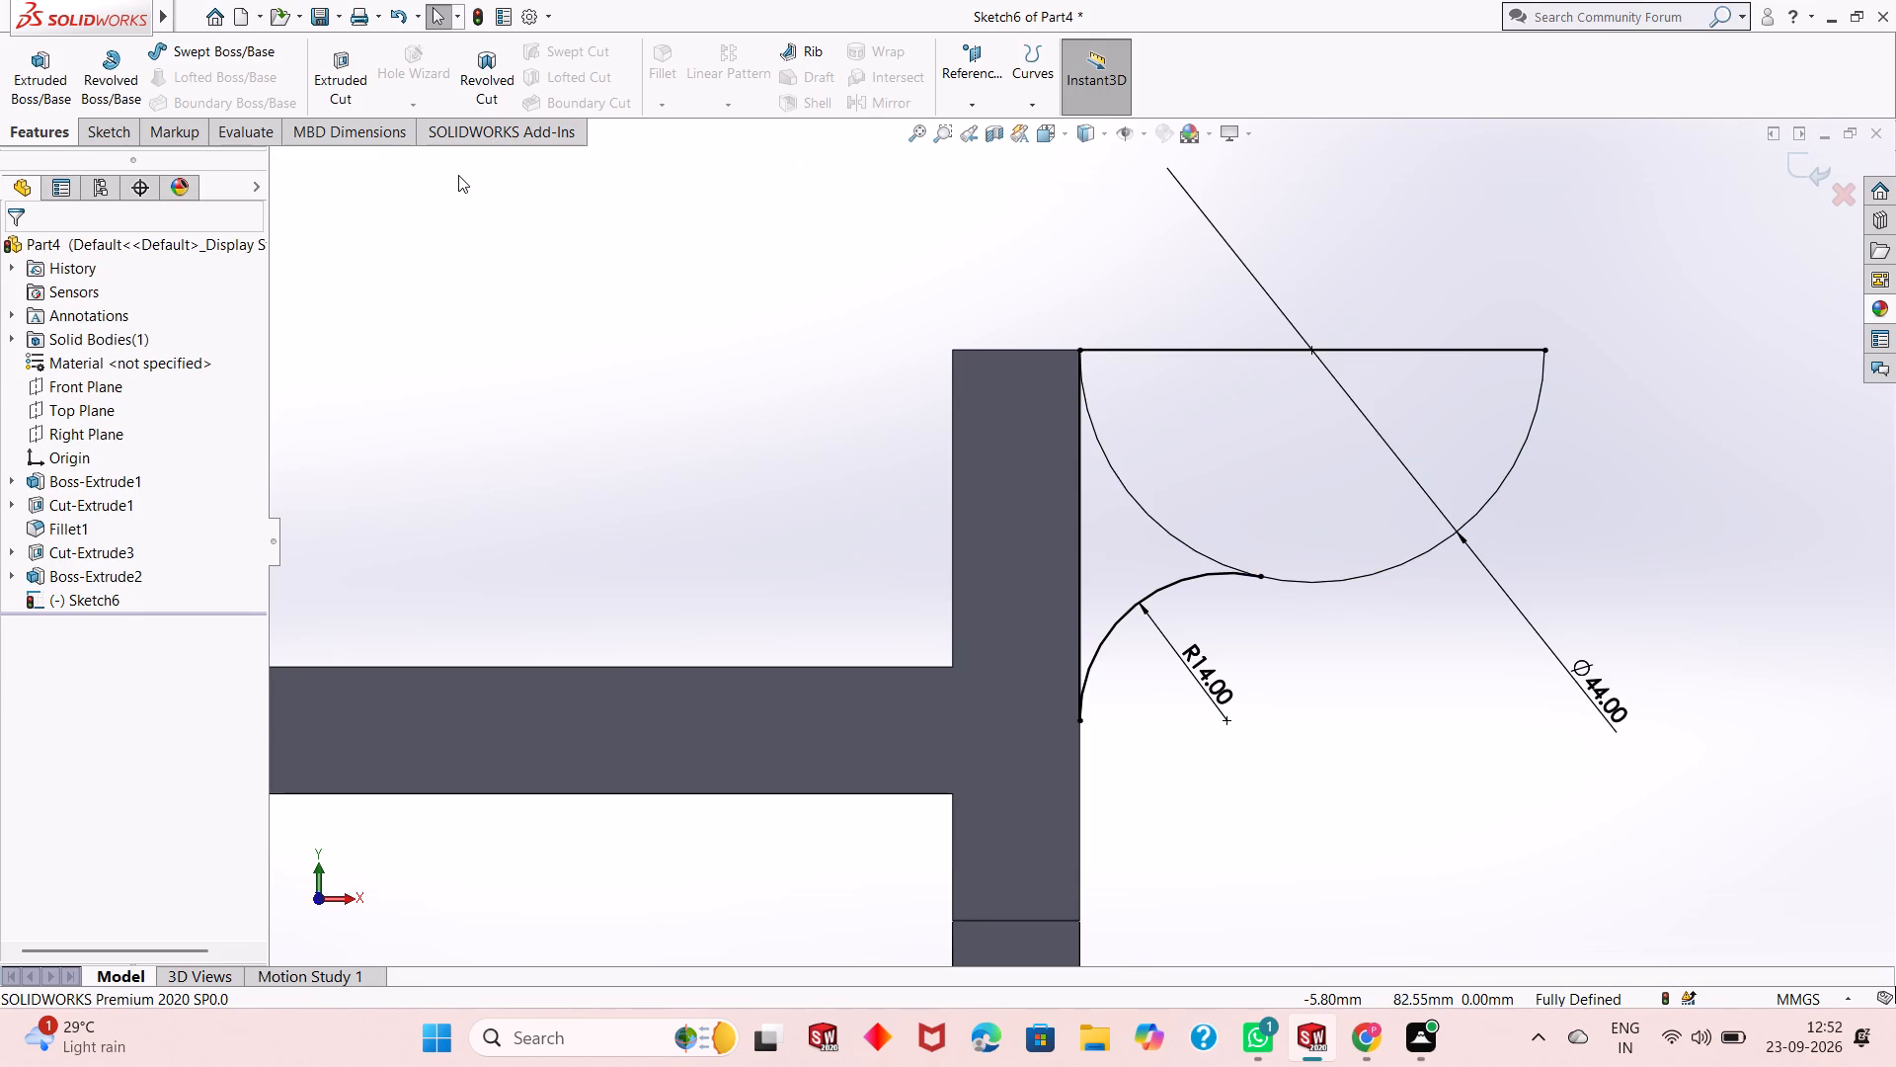
Trim away the circle's lower arc between the upright wall and the tangent point with the 14 mm connecting arc.
left_click(124, 137)
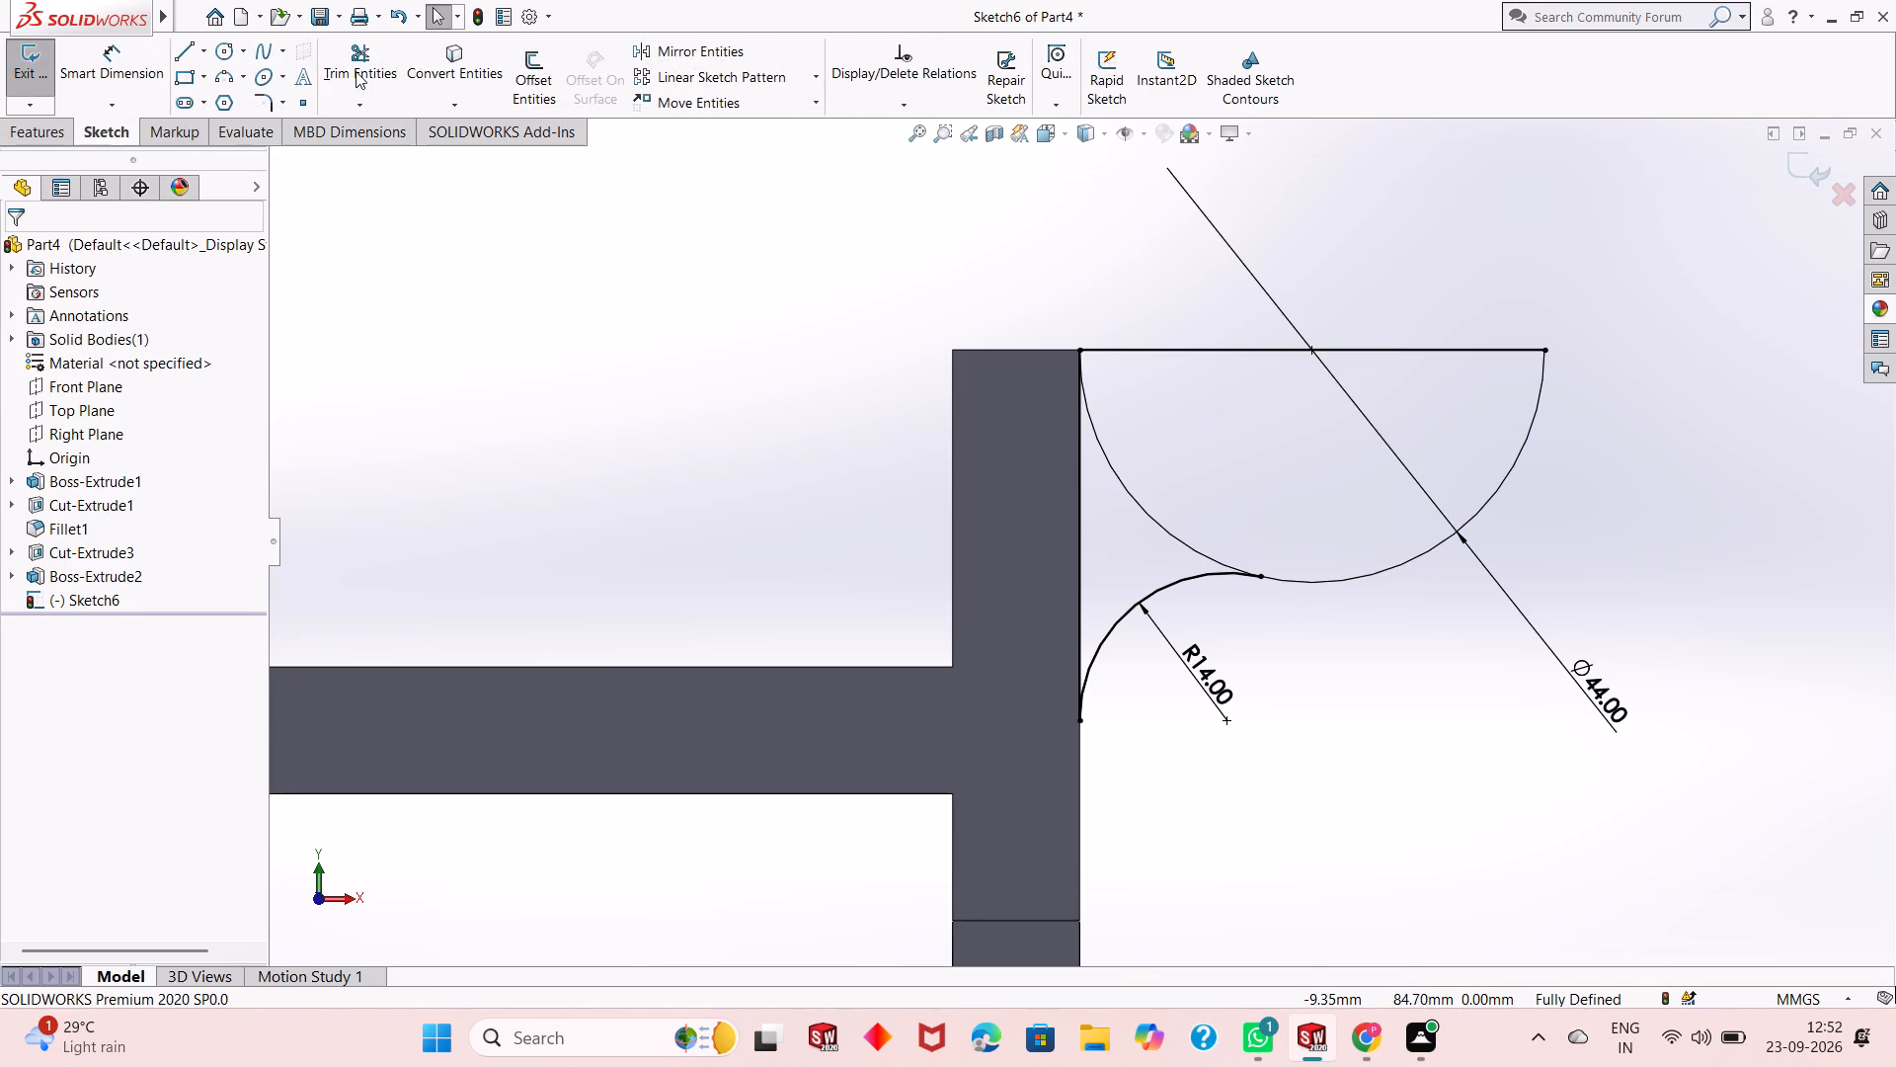
left_click(388, 65)
left_click(1124, 488)
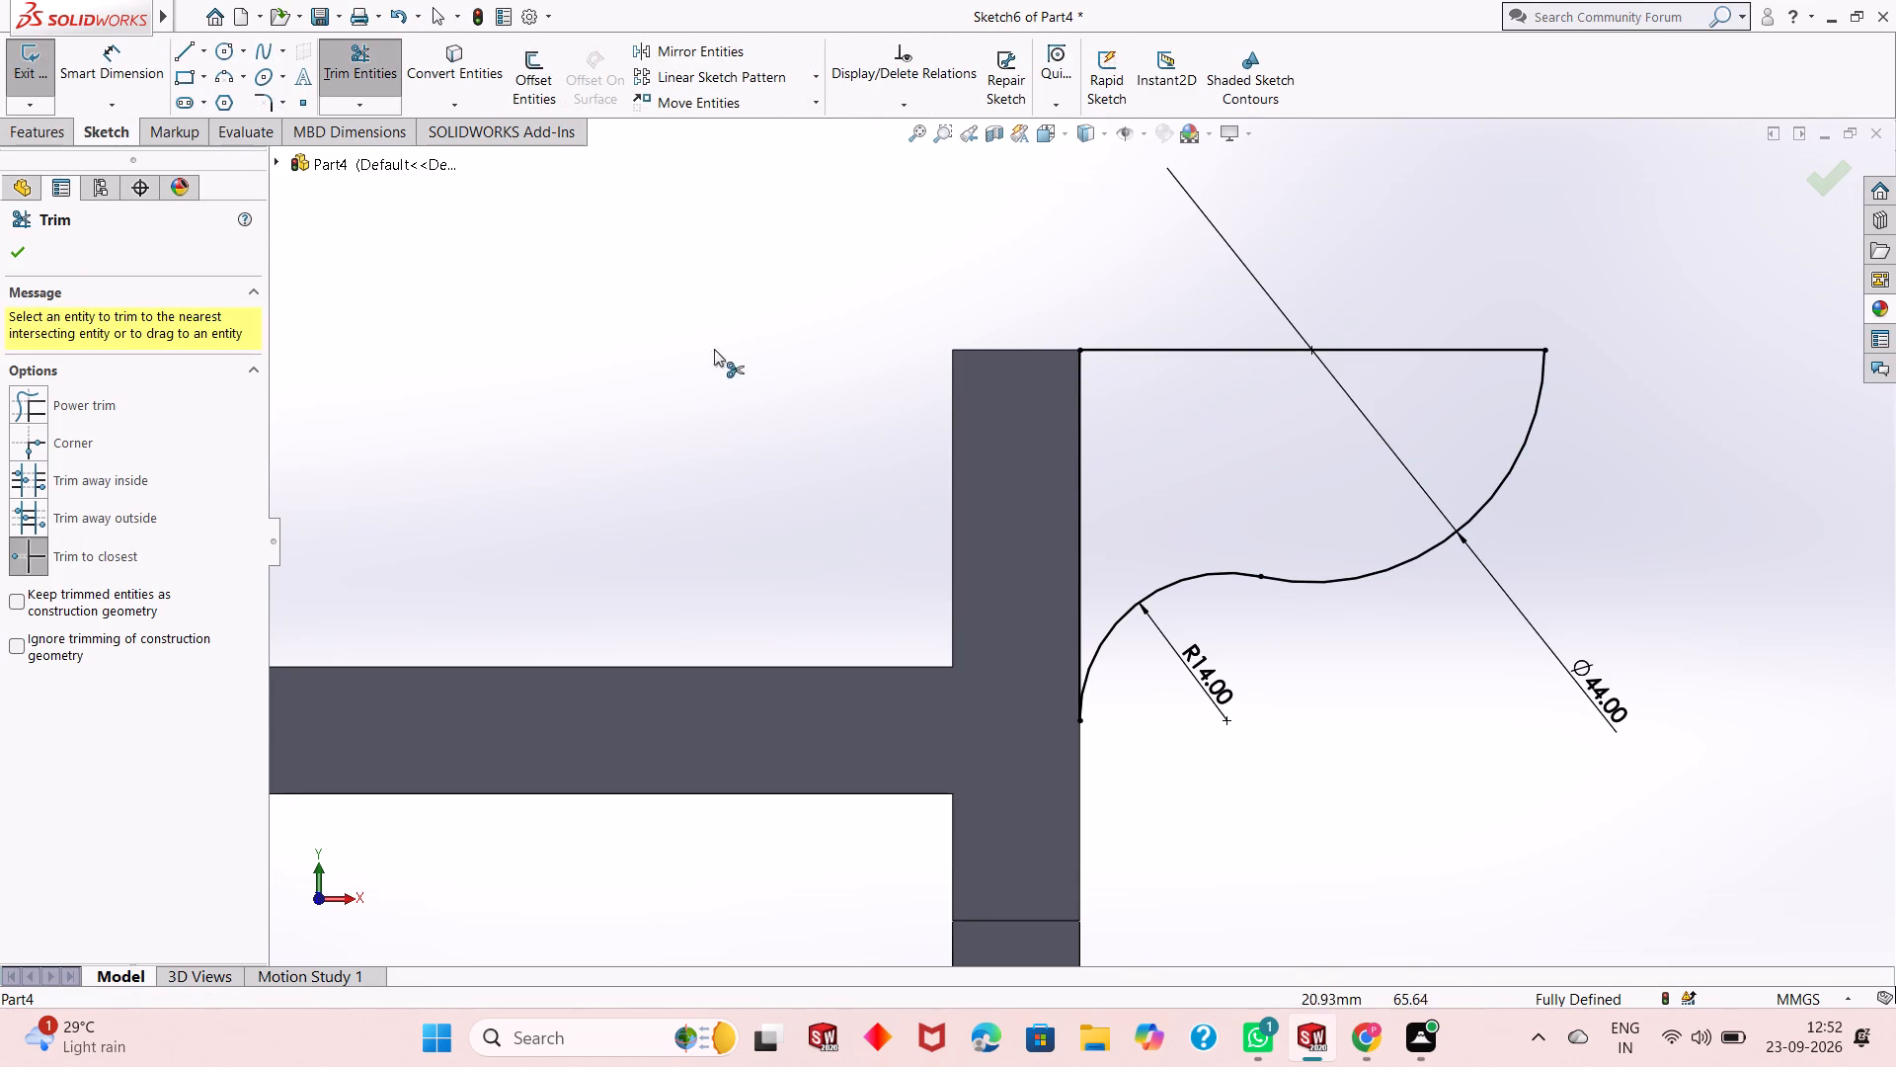
right_click(638, 333)
left_click(676, 386)
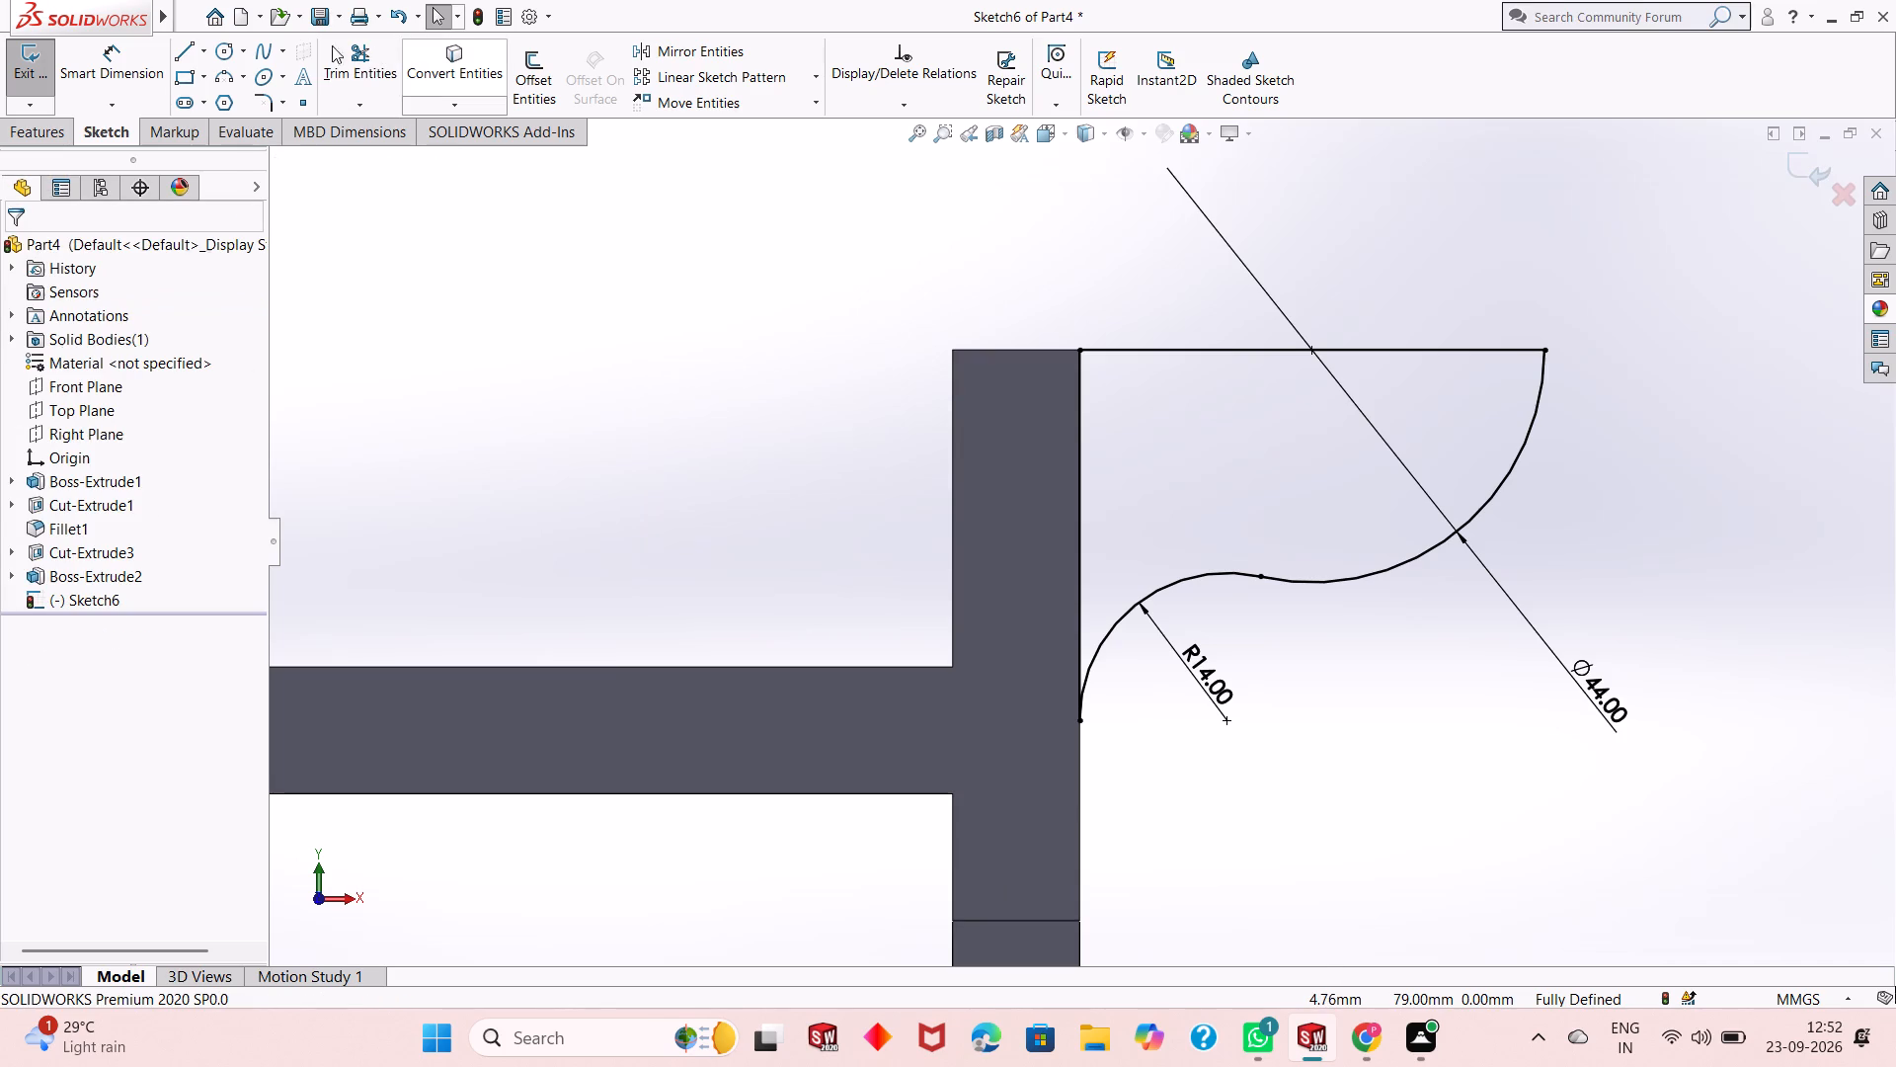
Extrude the closed curved profile 82 mm blind in the reversed direction along the upright wall, merging it with the body.
left_click(43, 136)
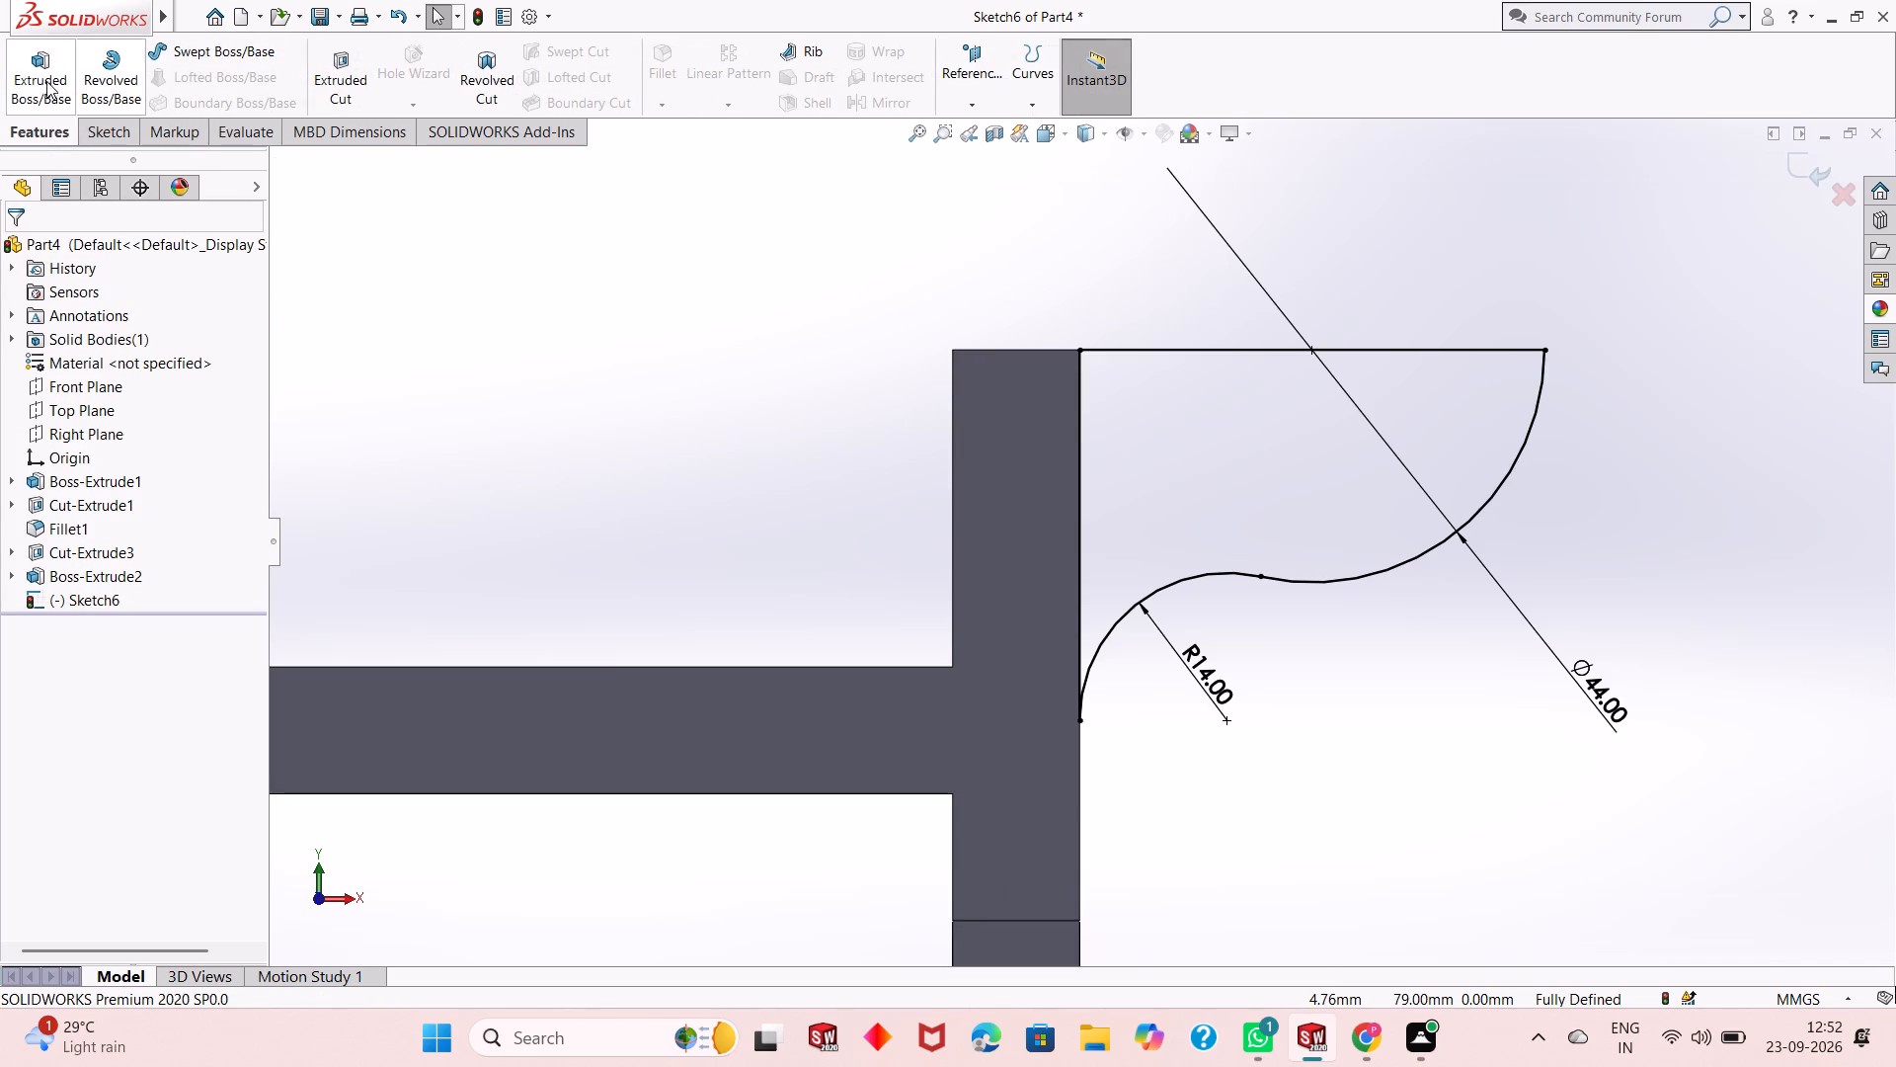
left_click(44, 82)
middle_click_drag(1020, 594, 975, 559)
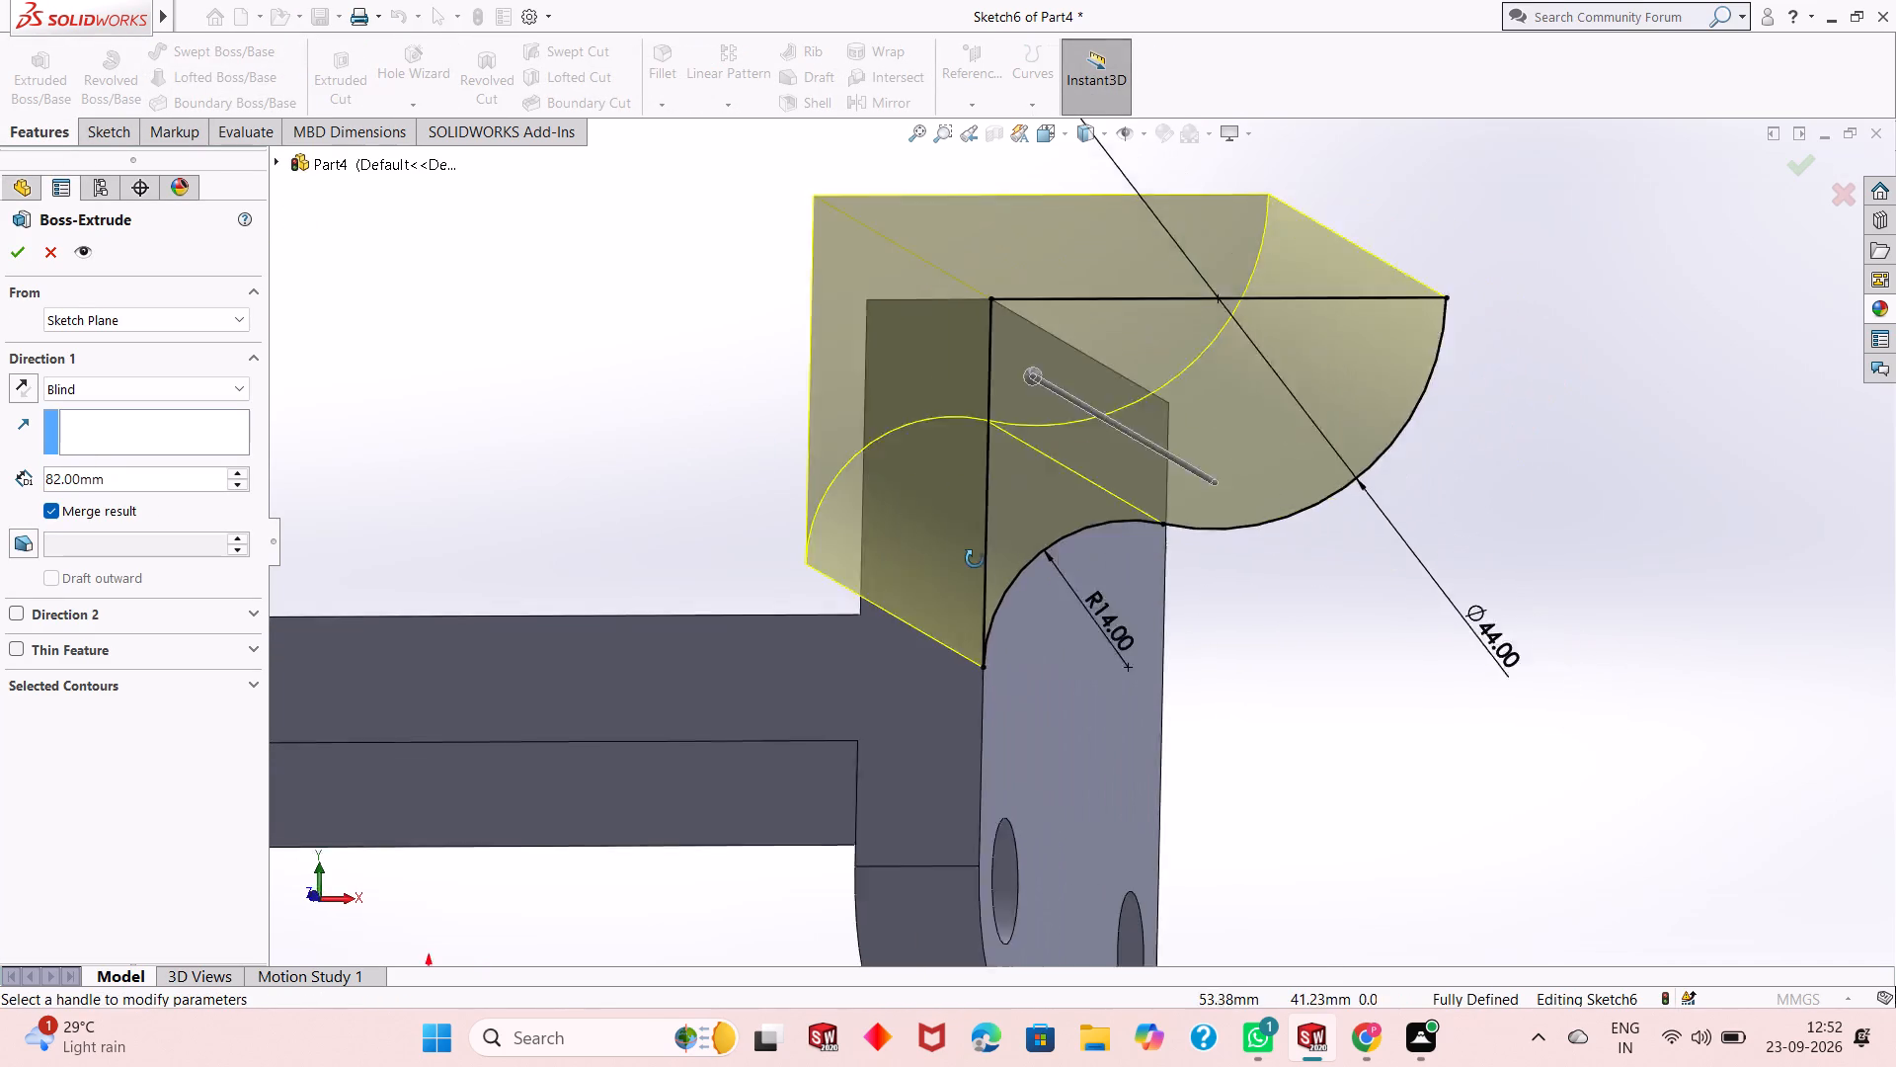
middle_click_drag(975, 559, 943, 601)
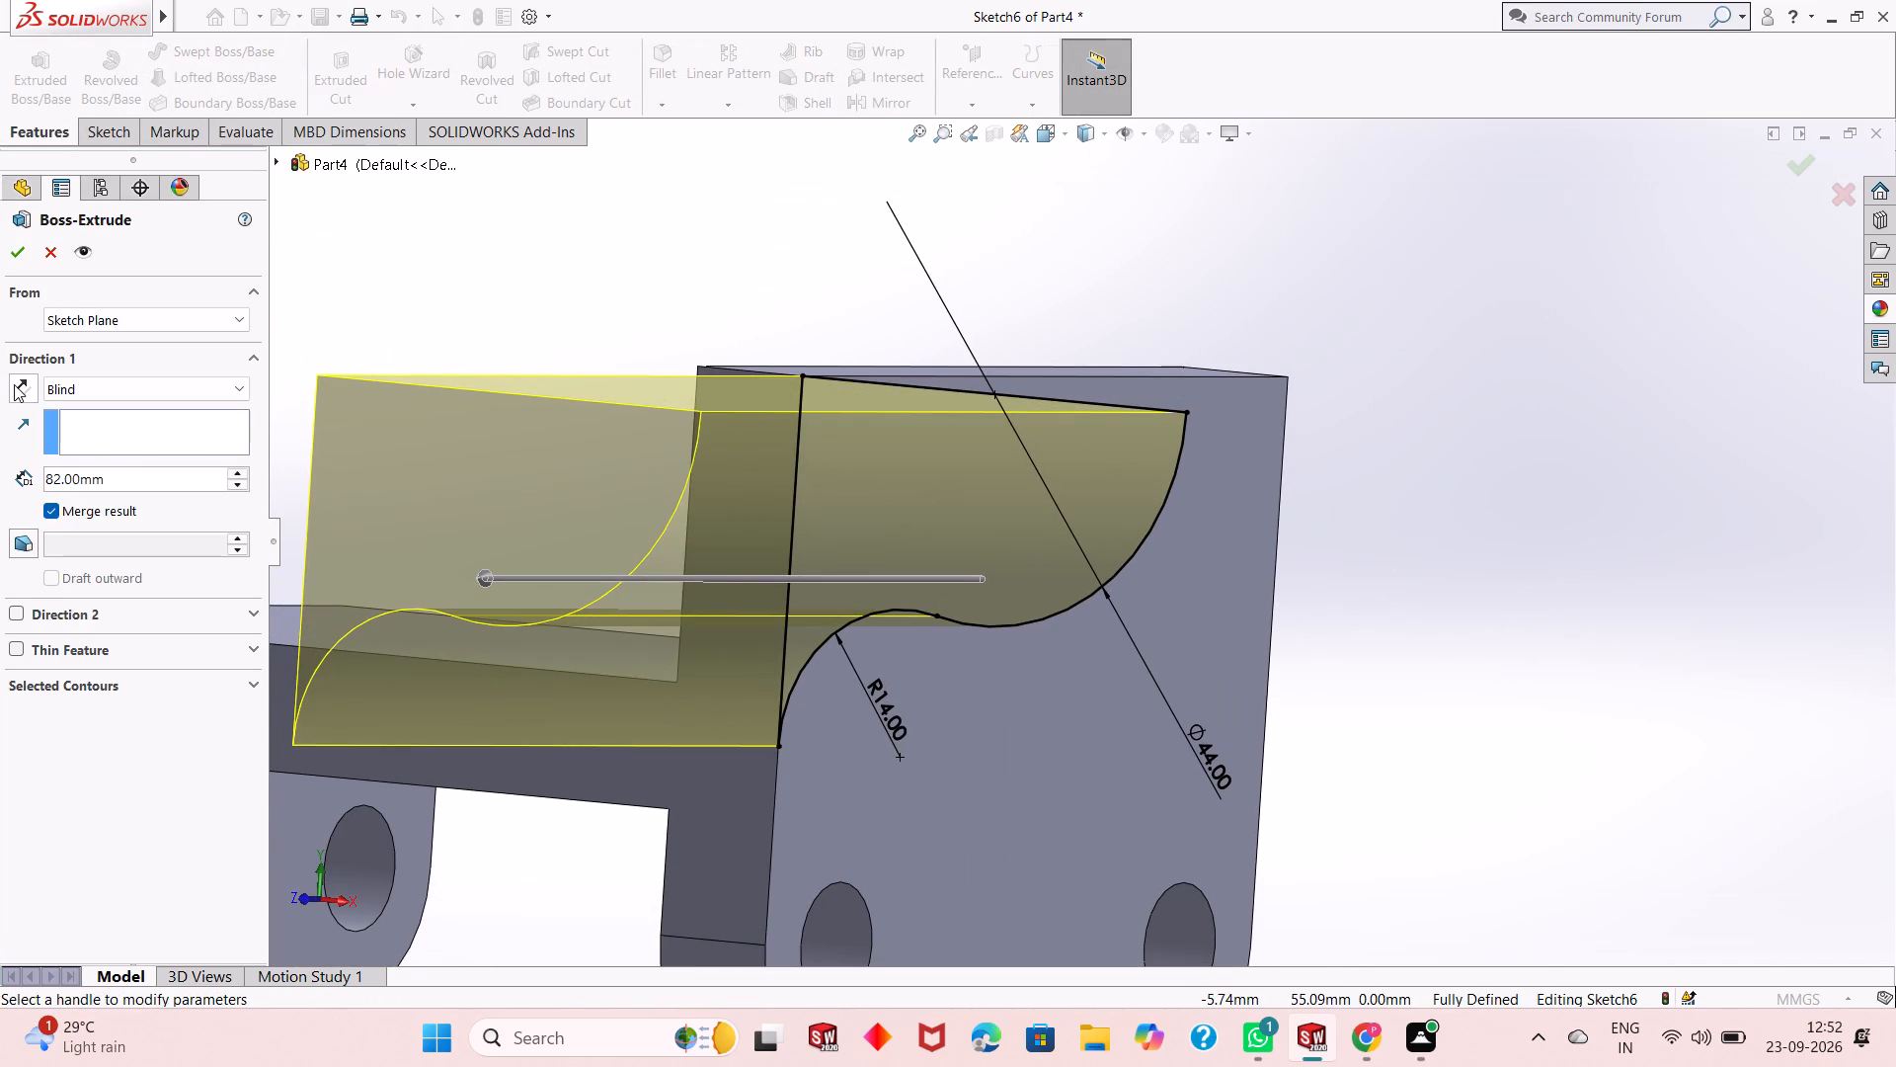
left_click(14, 384)
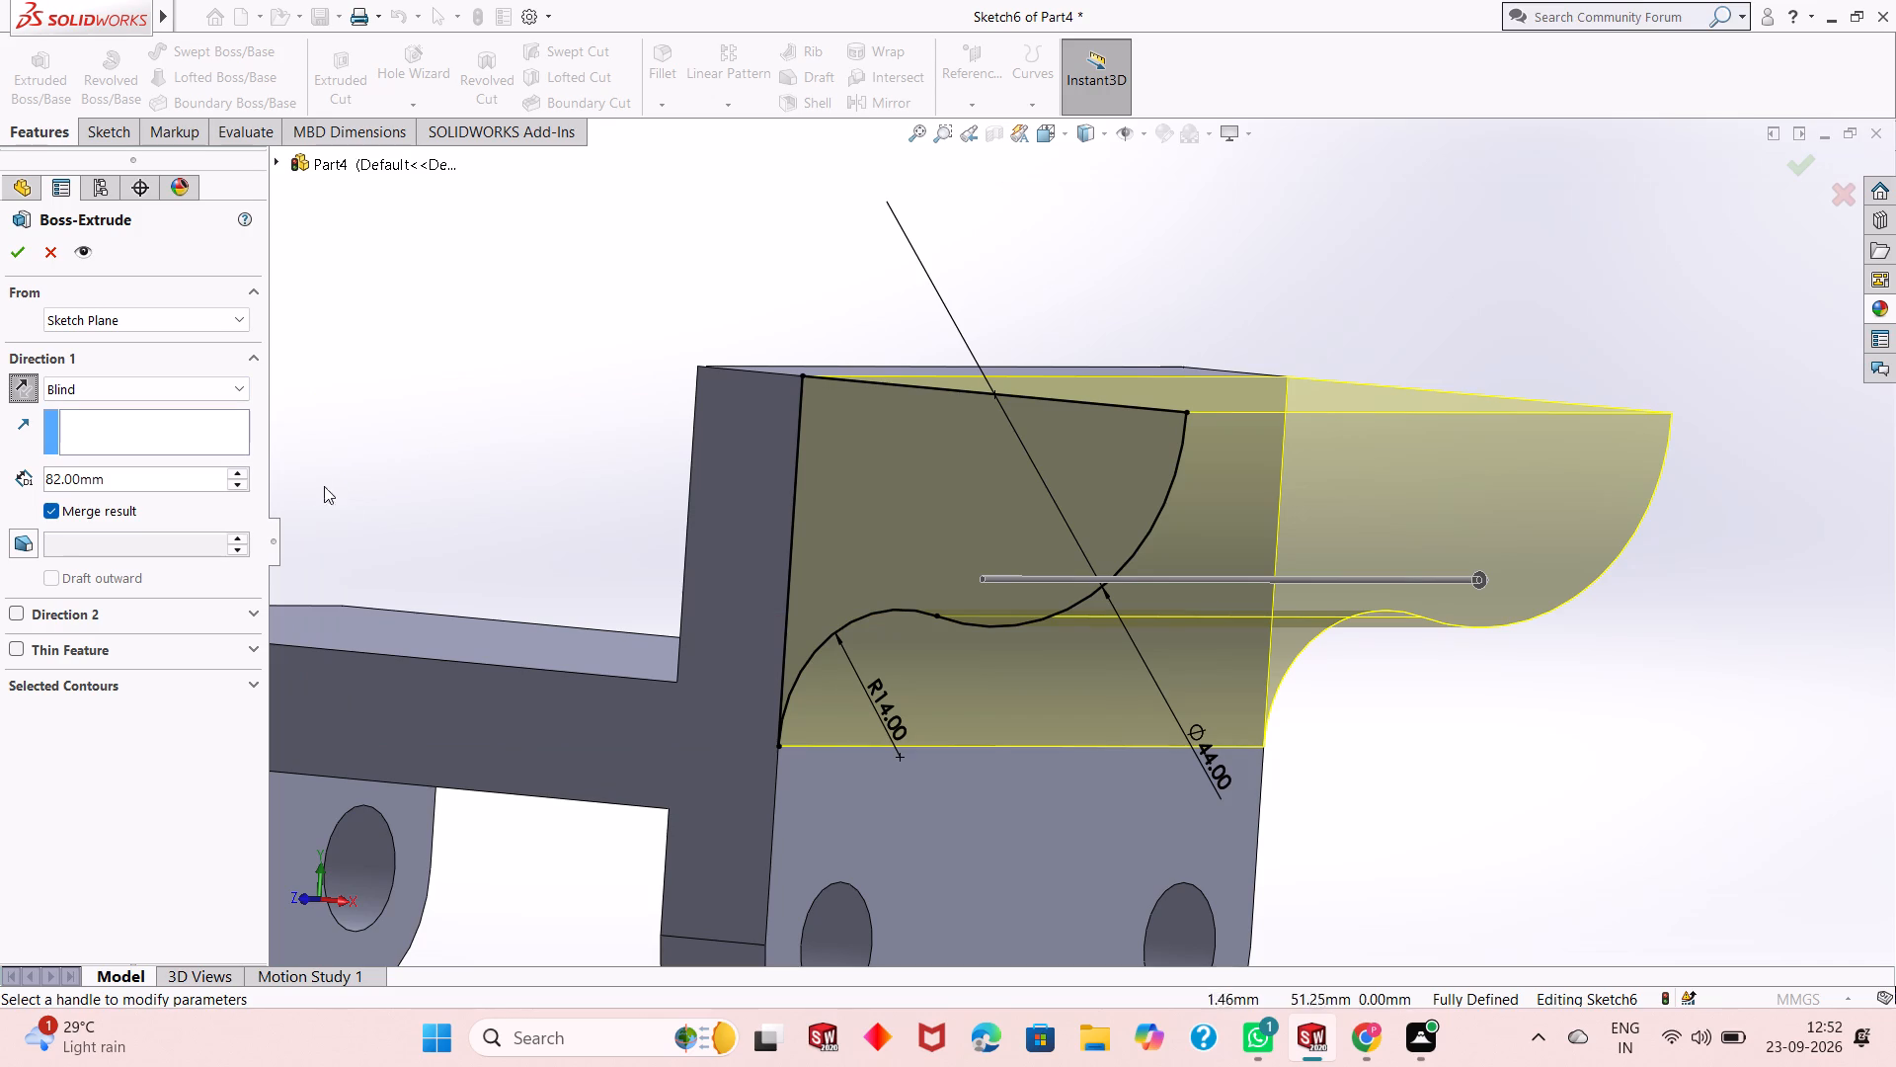
left_click(17, 255)
left_click(513, 358)
Examine the extruded curved overhang and its blend into the upright wall from several sides.
middle_click_drag(657, 481, 667, 479)
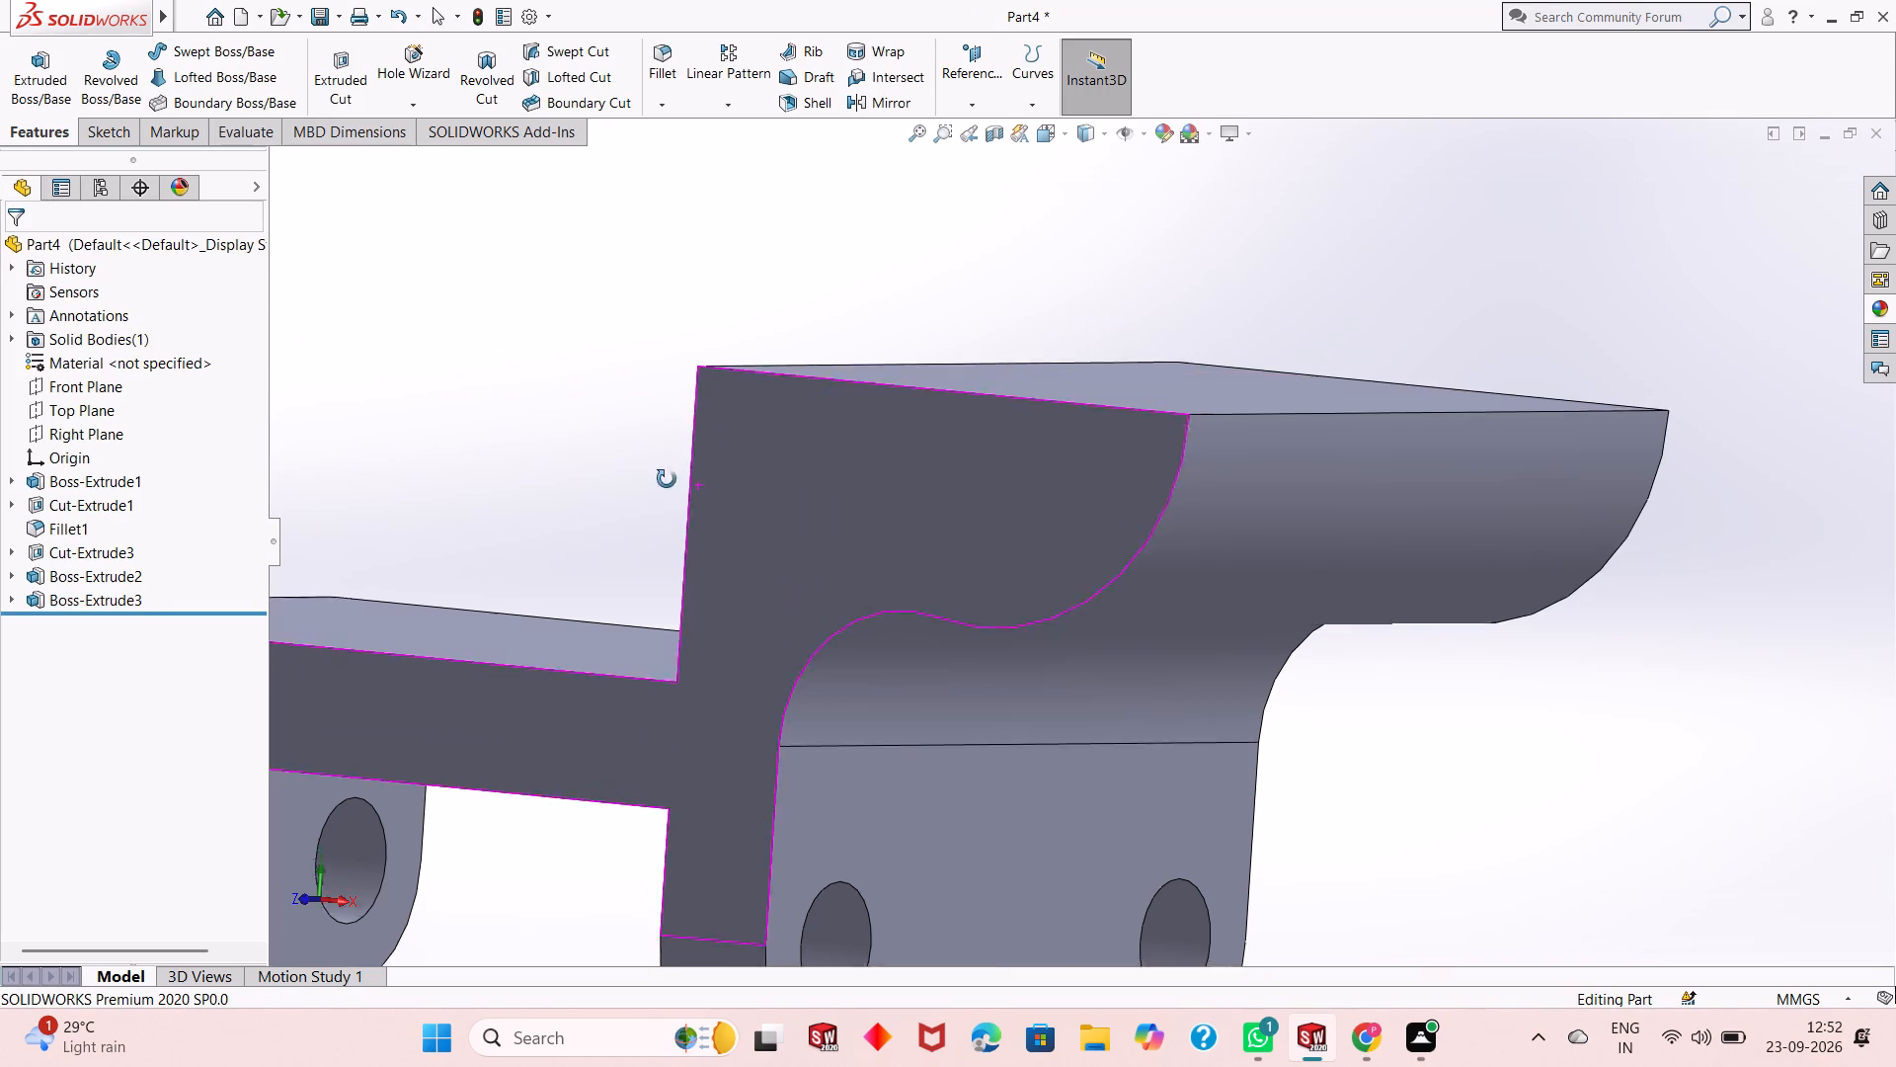
middle_click_drag(667, 479, 773, 440)
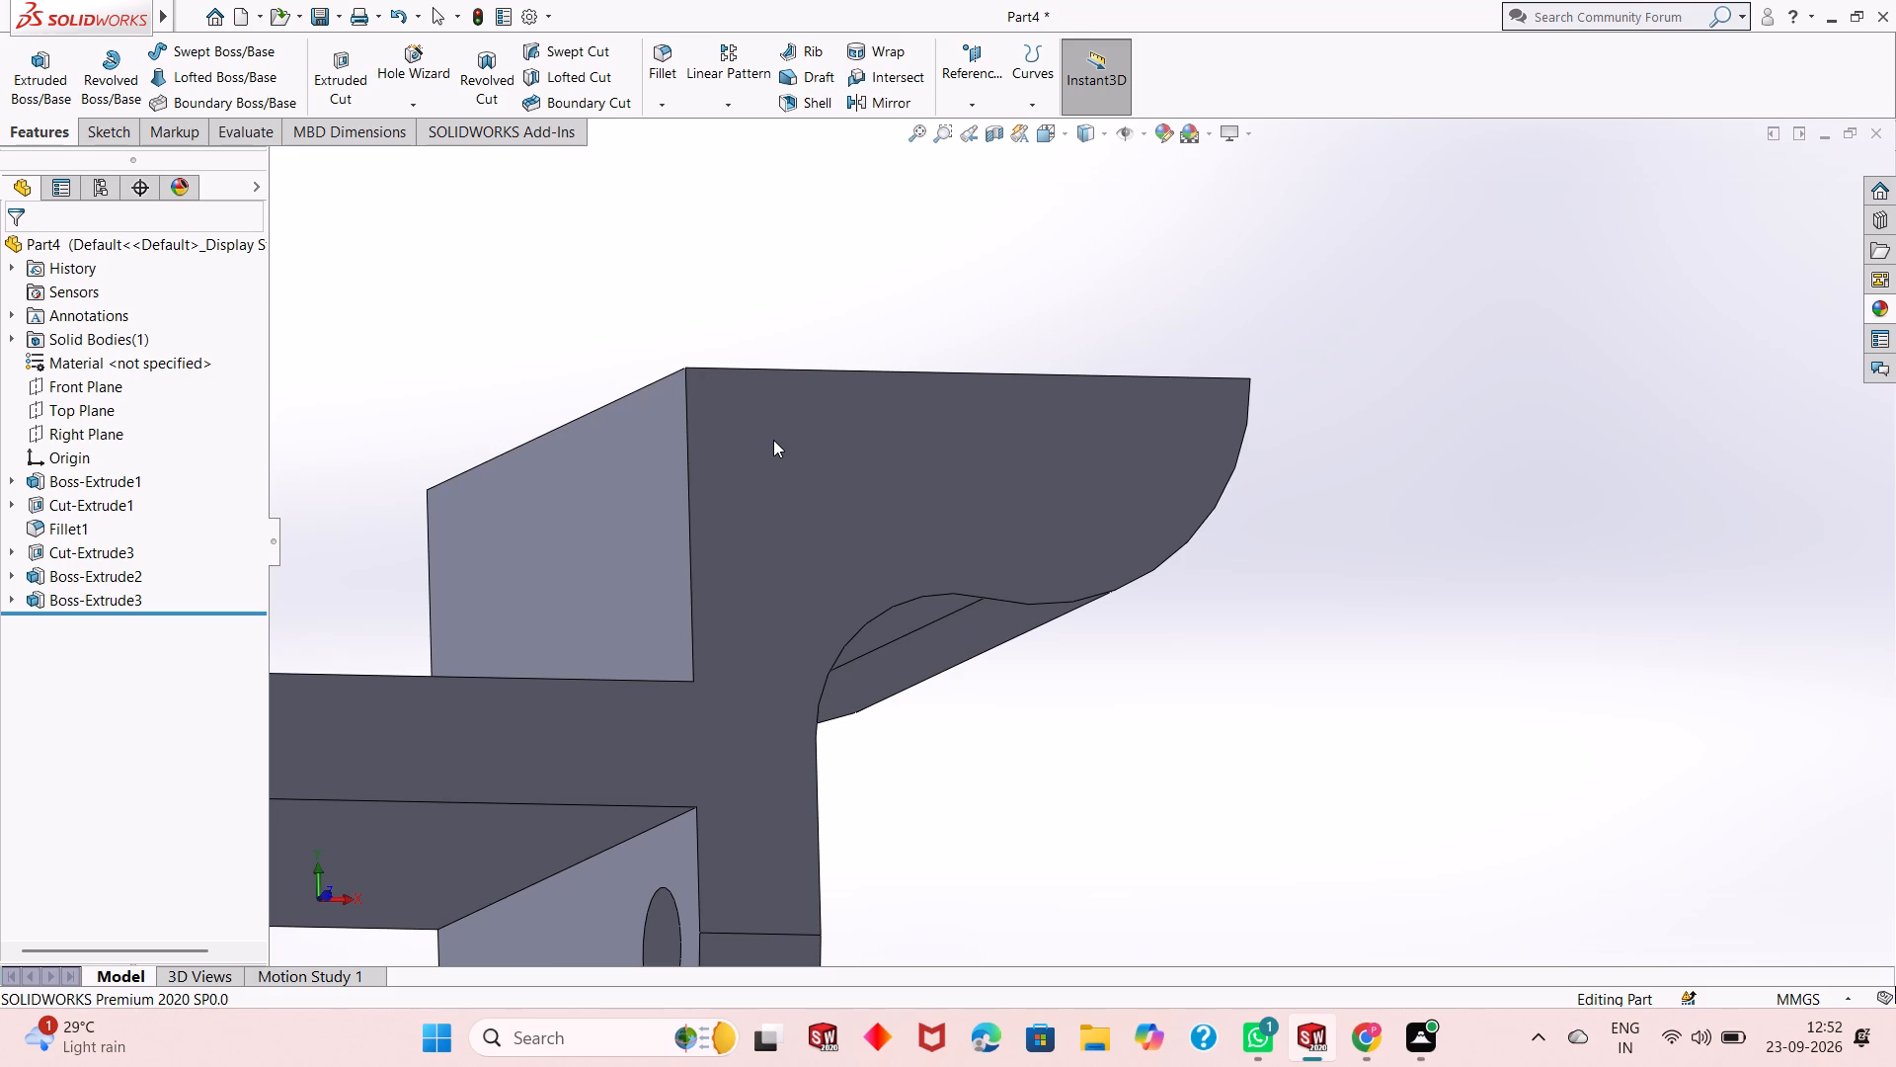
scroll(798, 561, "down", 2)
scroll(796, 572, "up", 3)
middle_click_drag(796, 572, 756, 638)
scroll(762, 639, "up", 1)
middle_click_drag(948, 679, 937, 663)
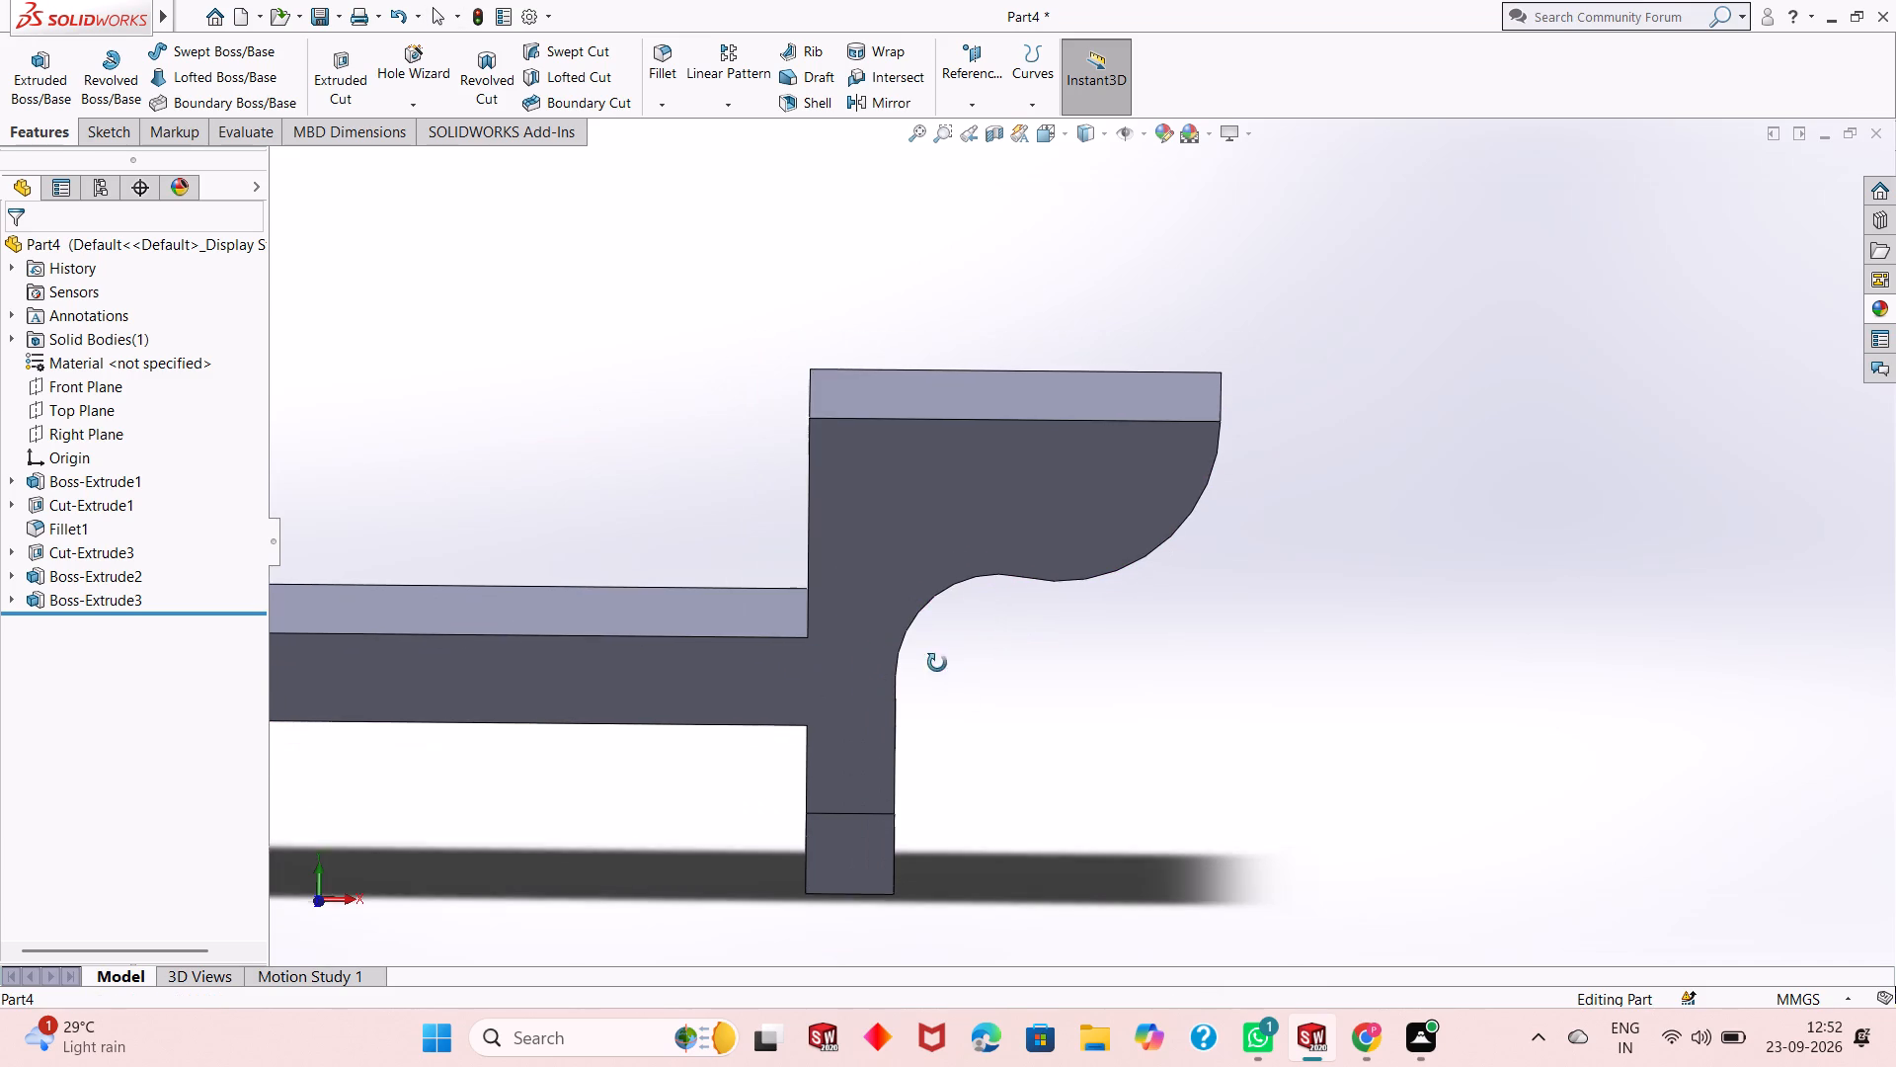
middle_click_drag(937, 663, 868, 656)
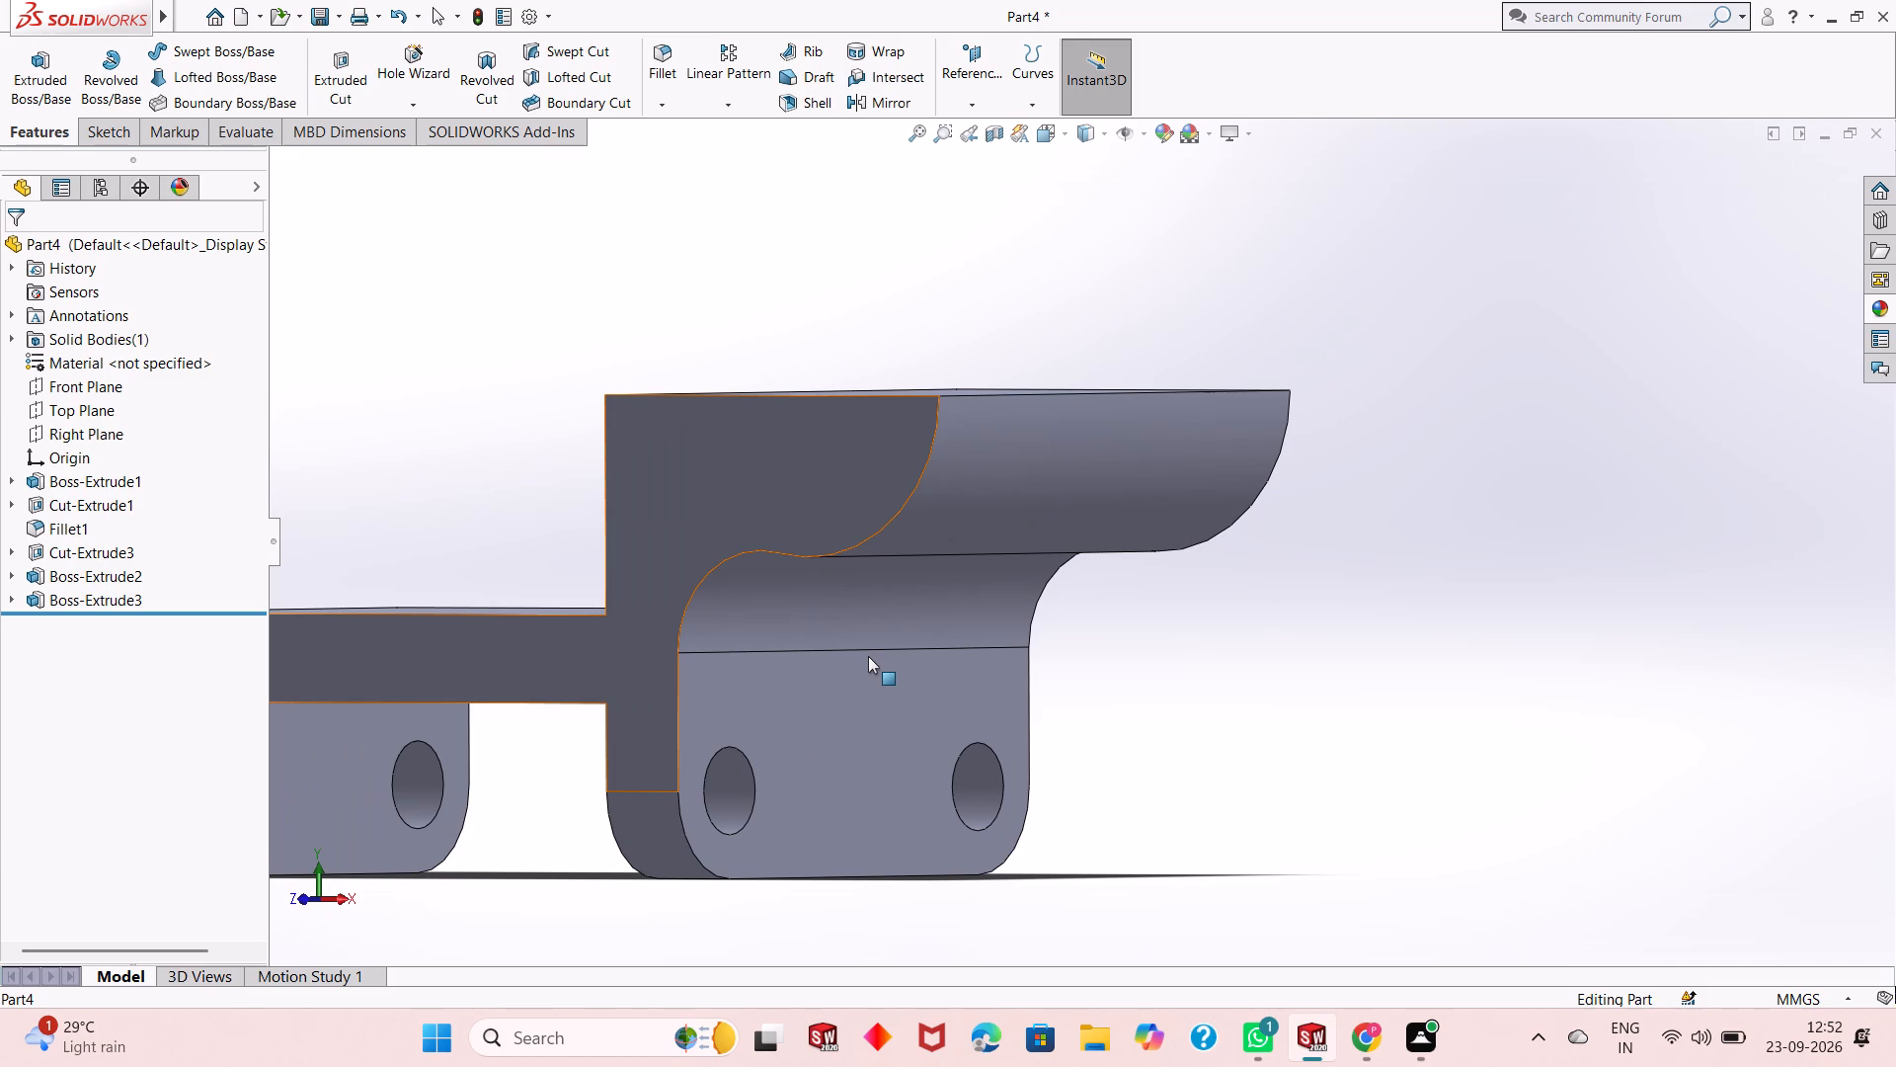
scroll(868, 656, "down", 2)
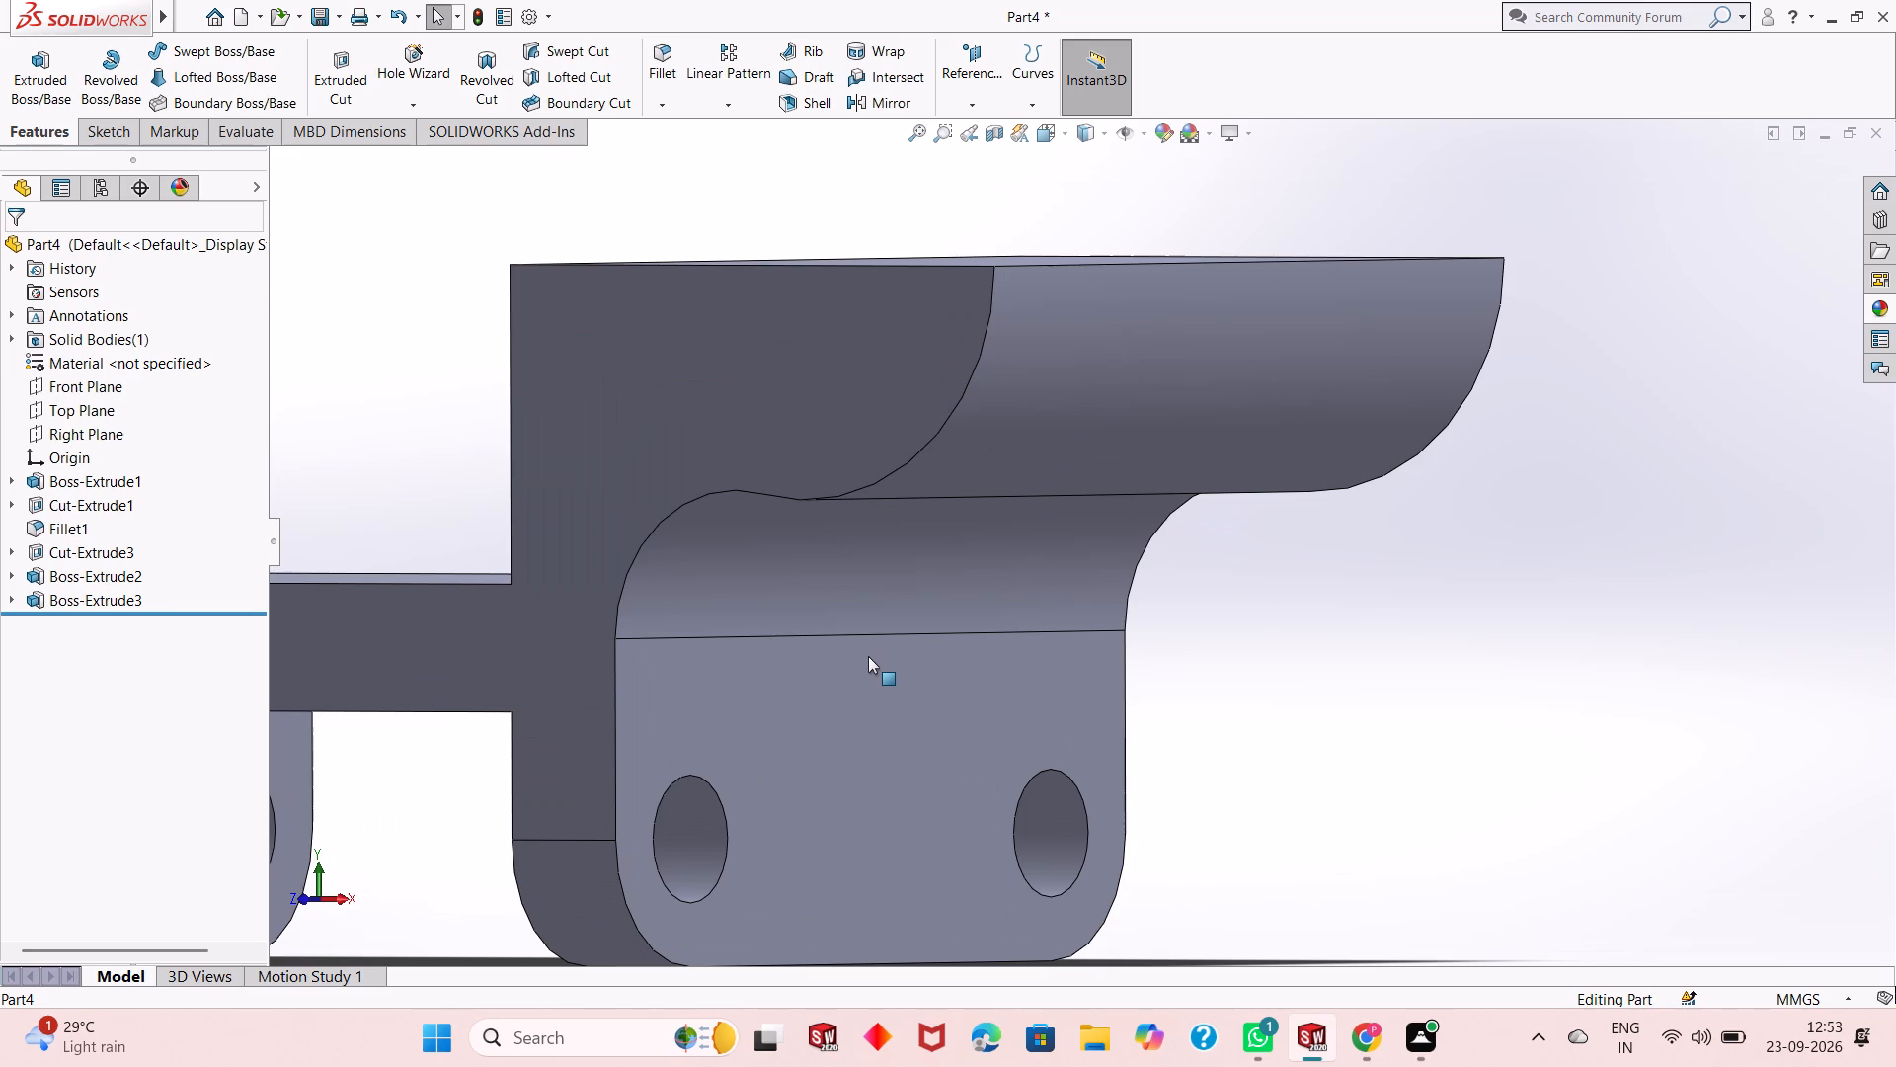
middle_click_drag(1051, 604, 1139, 639)
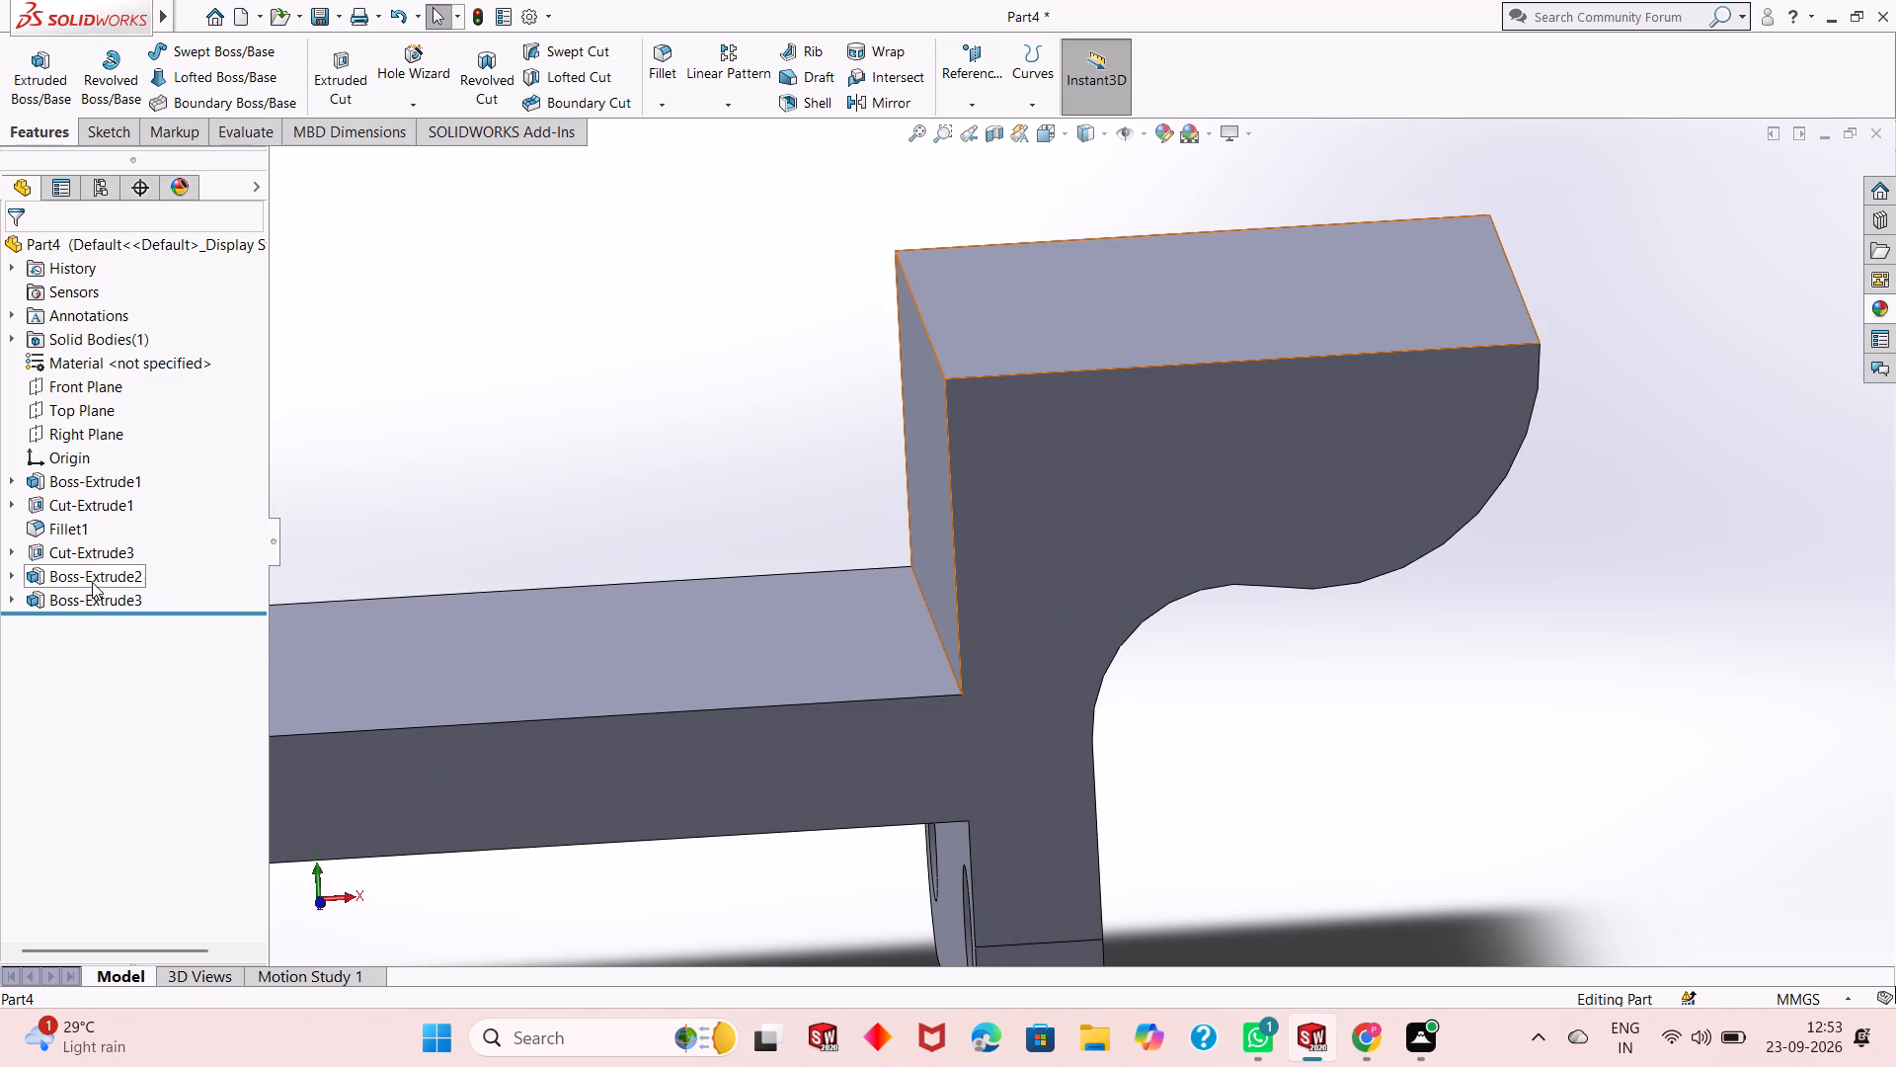
left_click(111, 483)
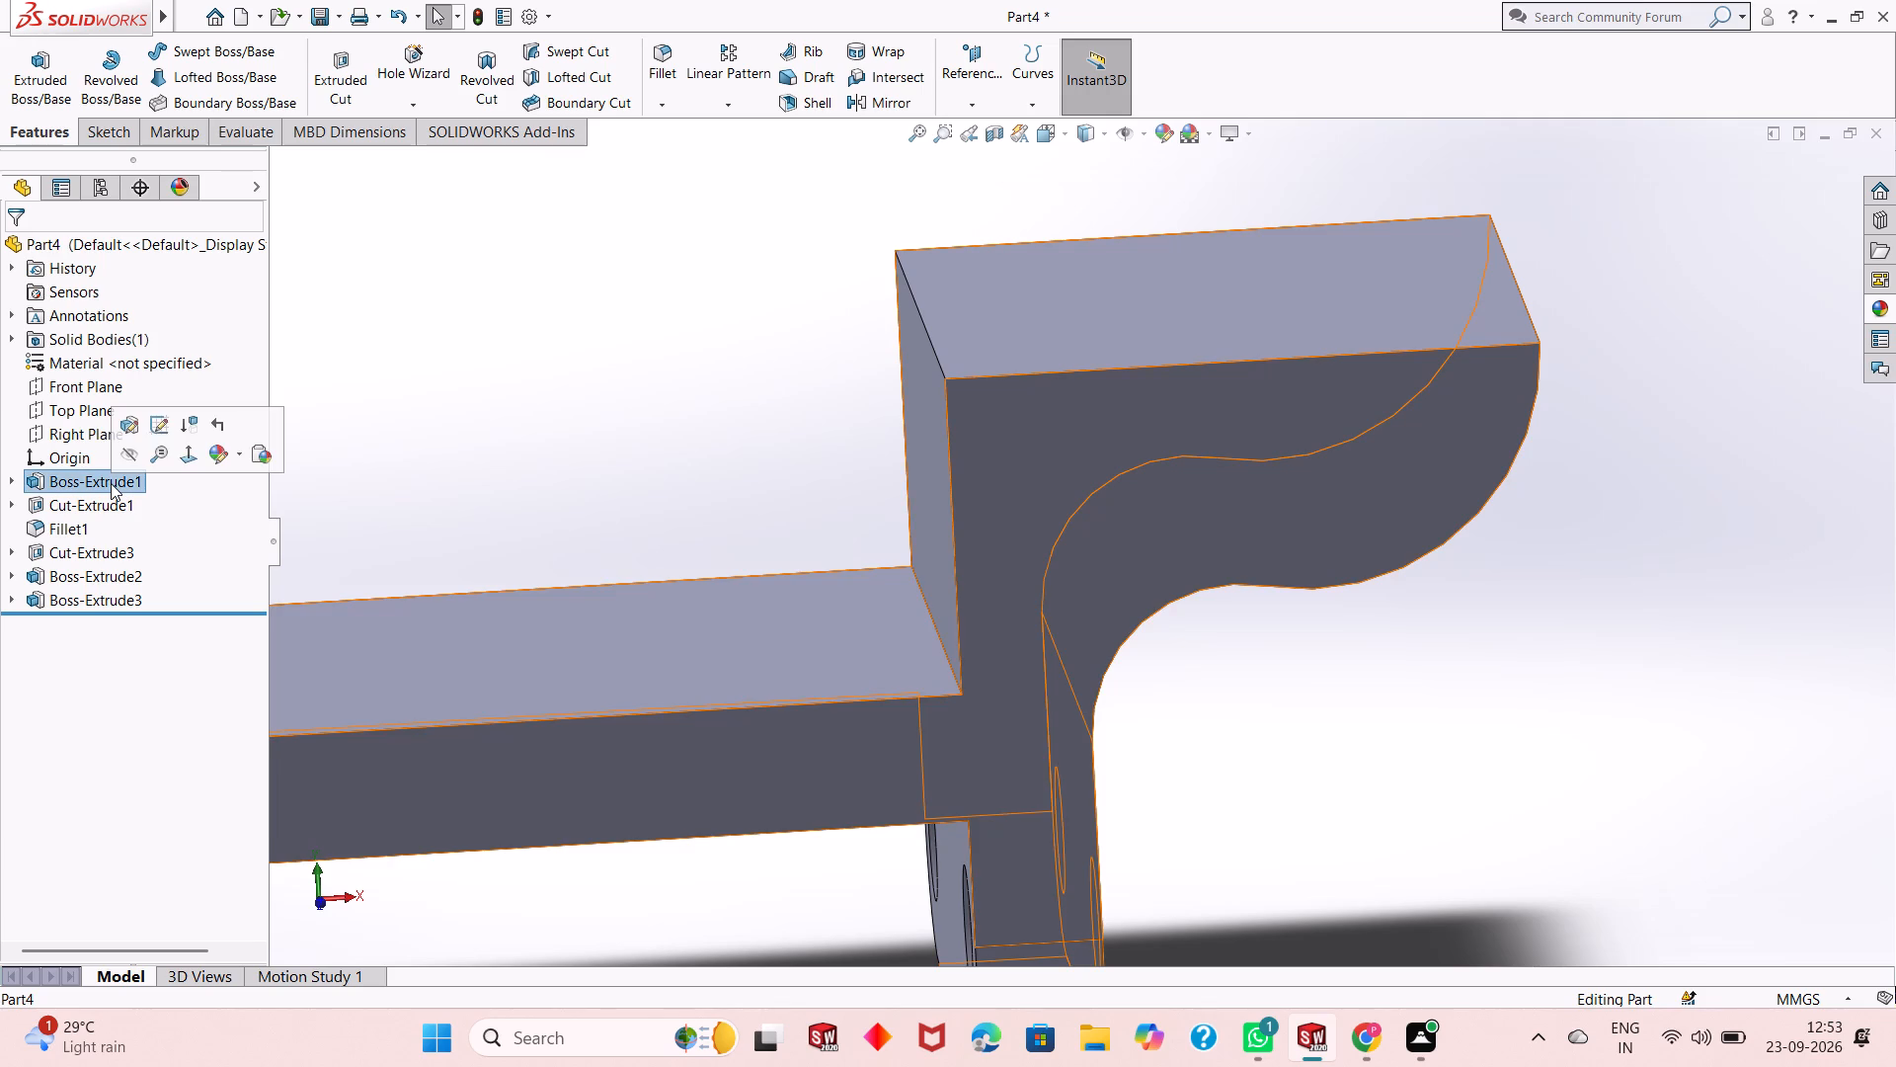
key("Escape")
key("Escape")
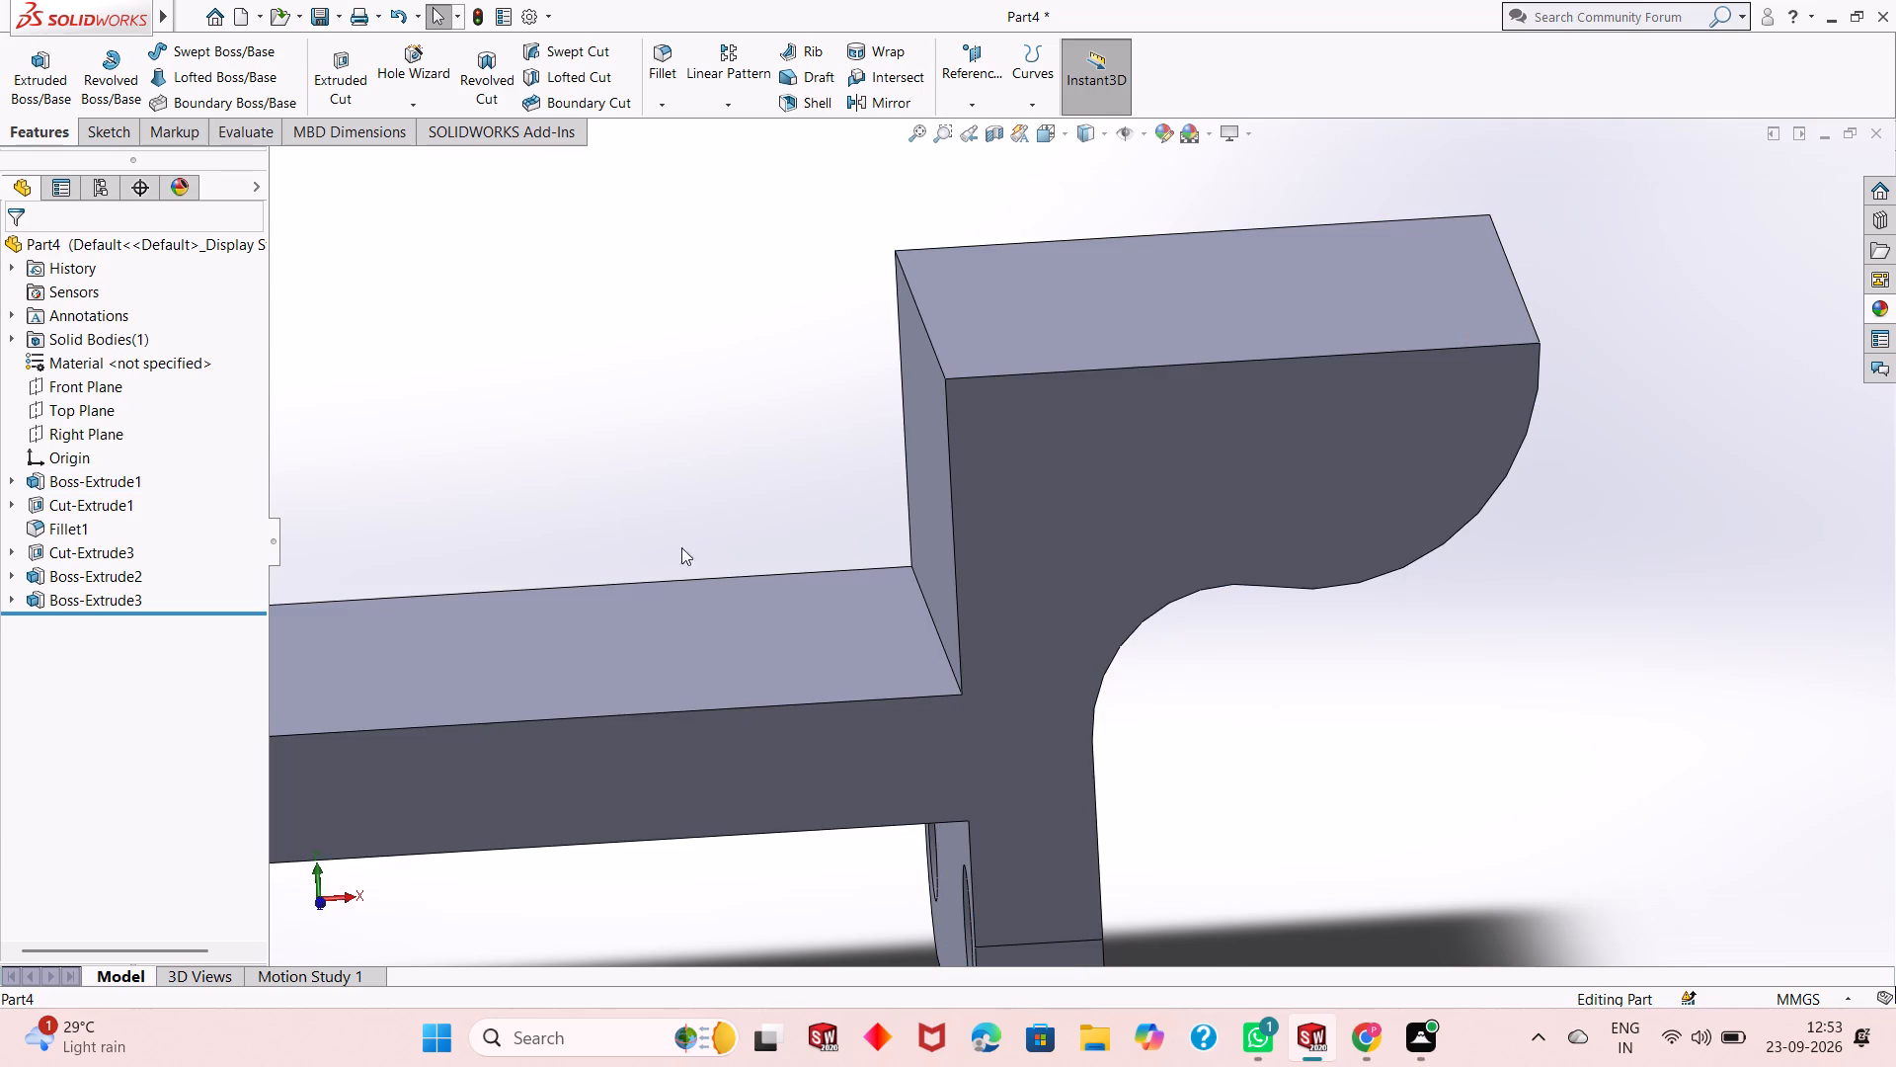
middle_click_drag(932, 625, 956, 597)
scroll(940, 613, "up", 2)
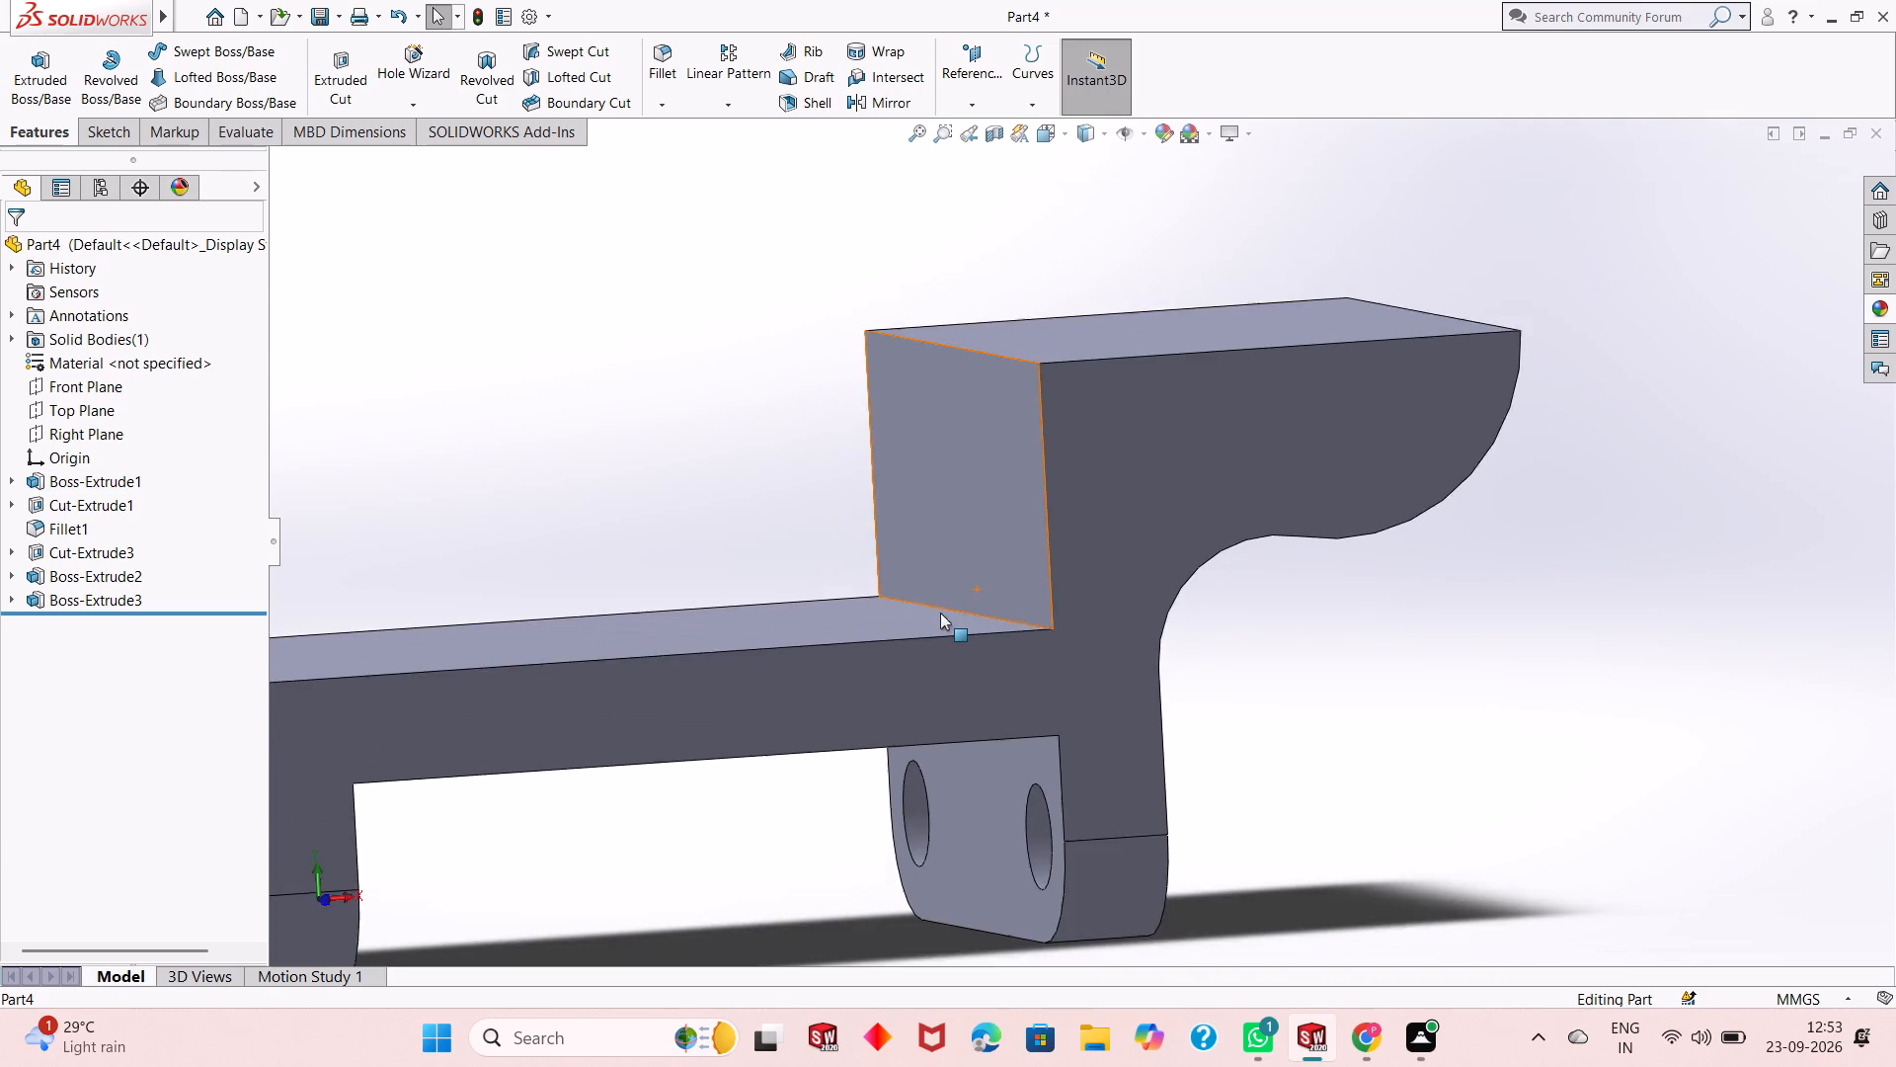
scroll(940, 613, "up", 2)
middle_click_drag(942, 617, 959, 634)
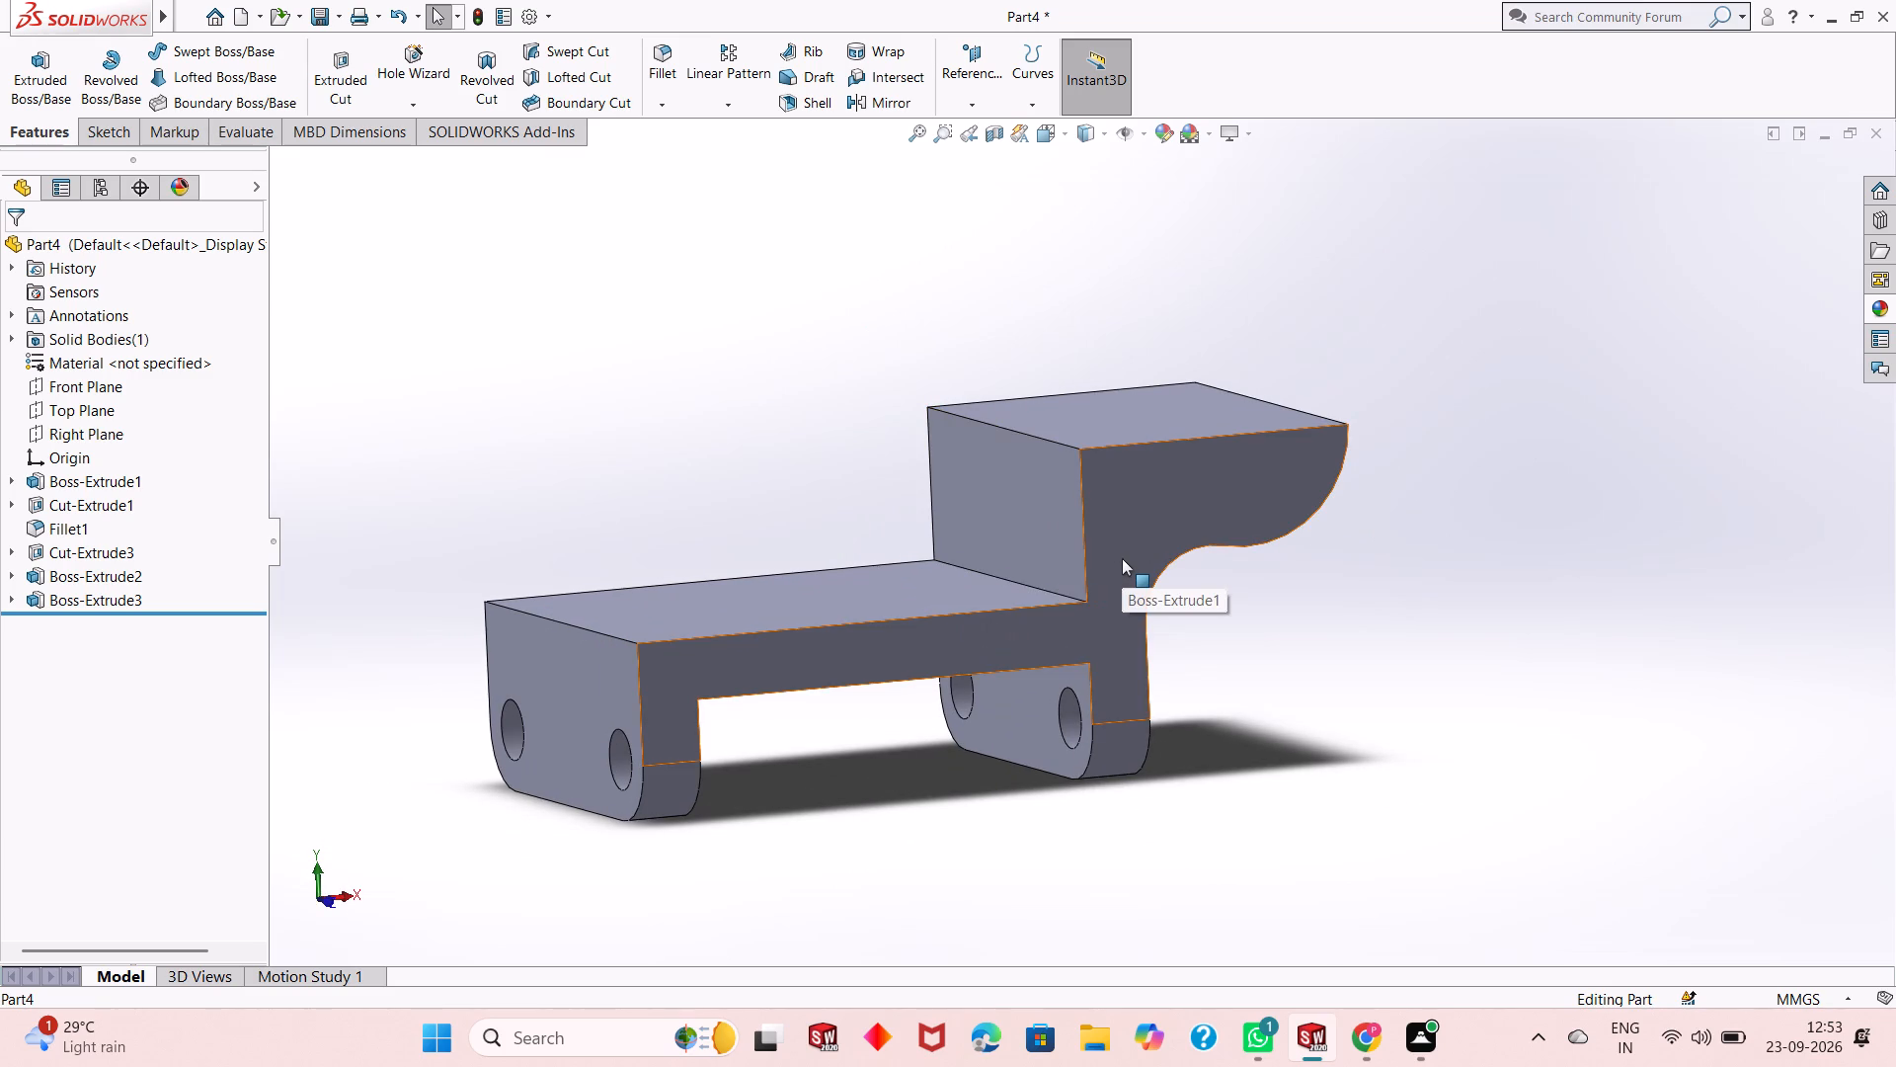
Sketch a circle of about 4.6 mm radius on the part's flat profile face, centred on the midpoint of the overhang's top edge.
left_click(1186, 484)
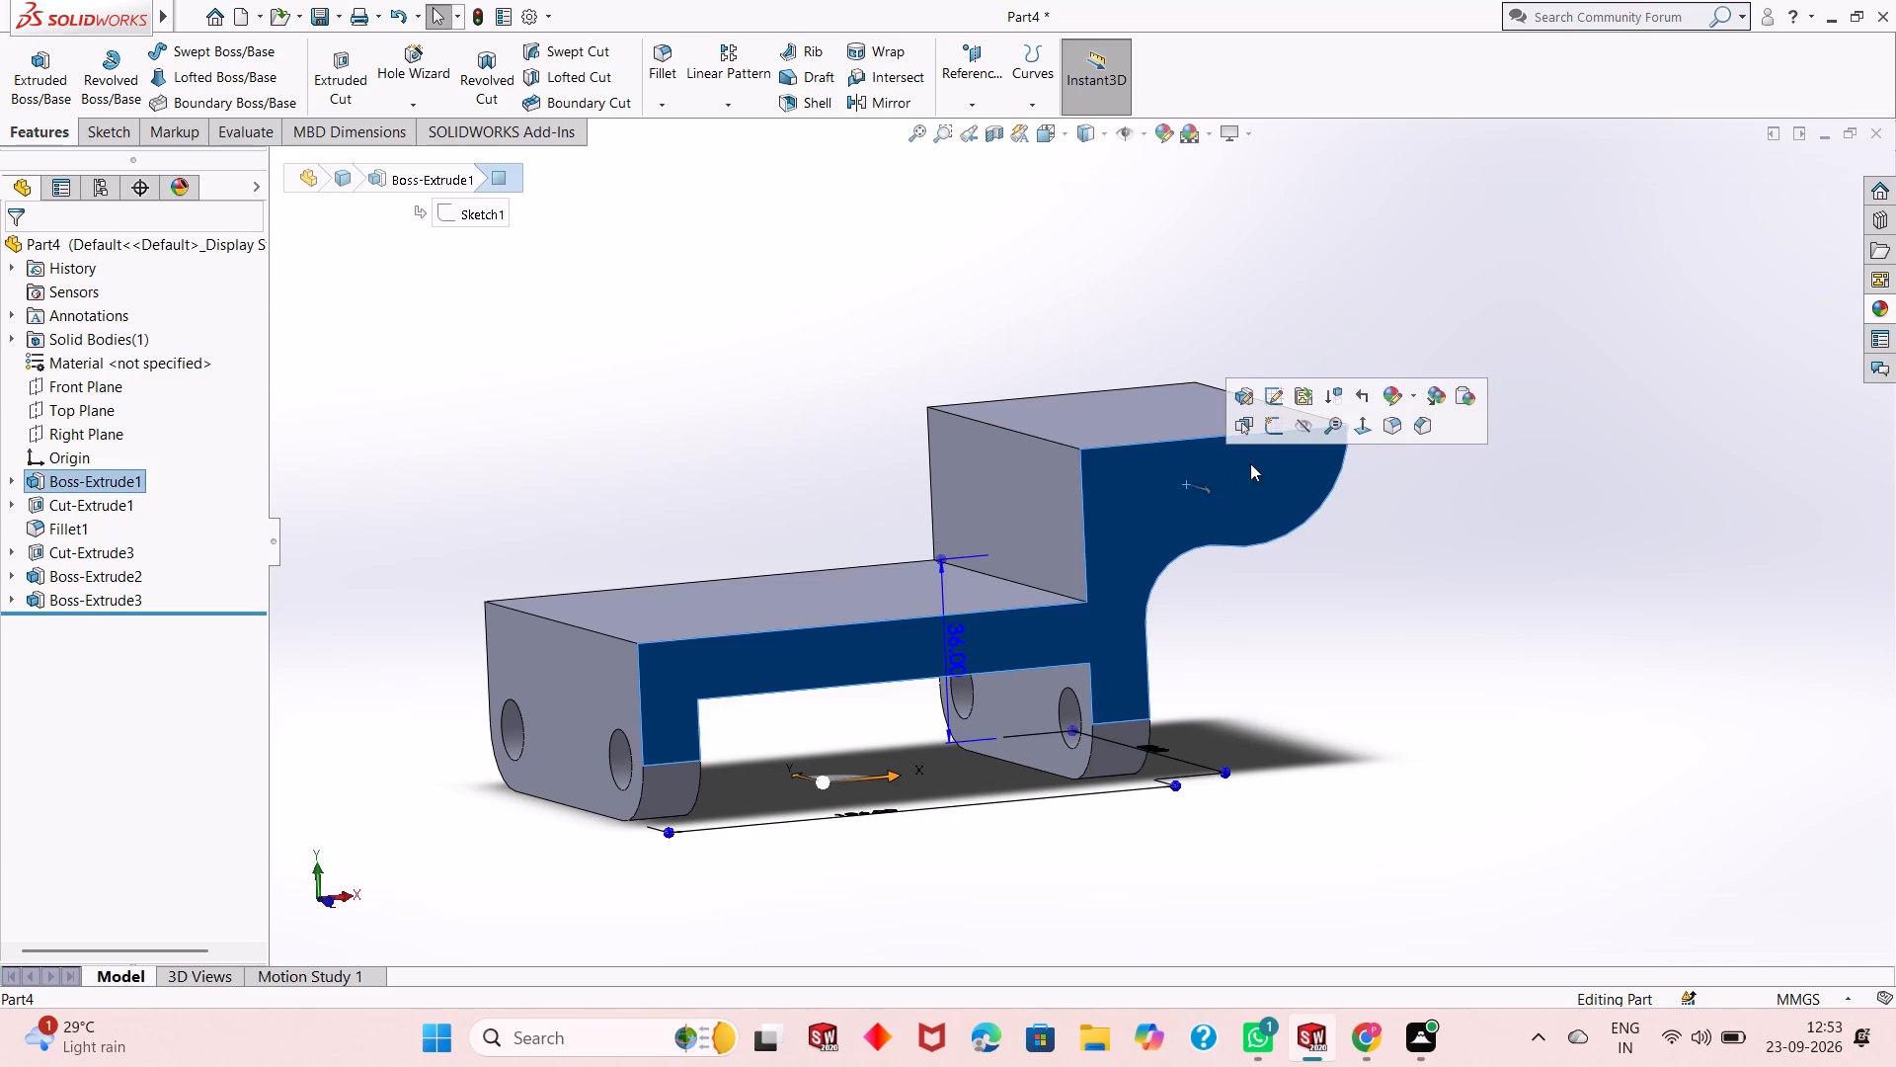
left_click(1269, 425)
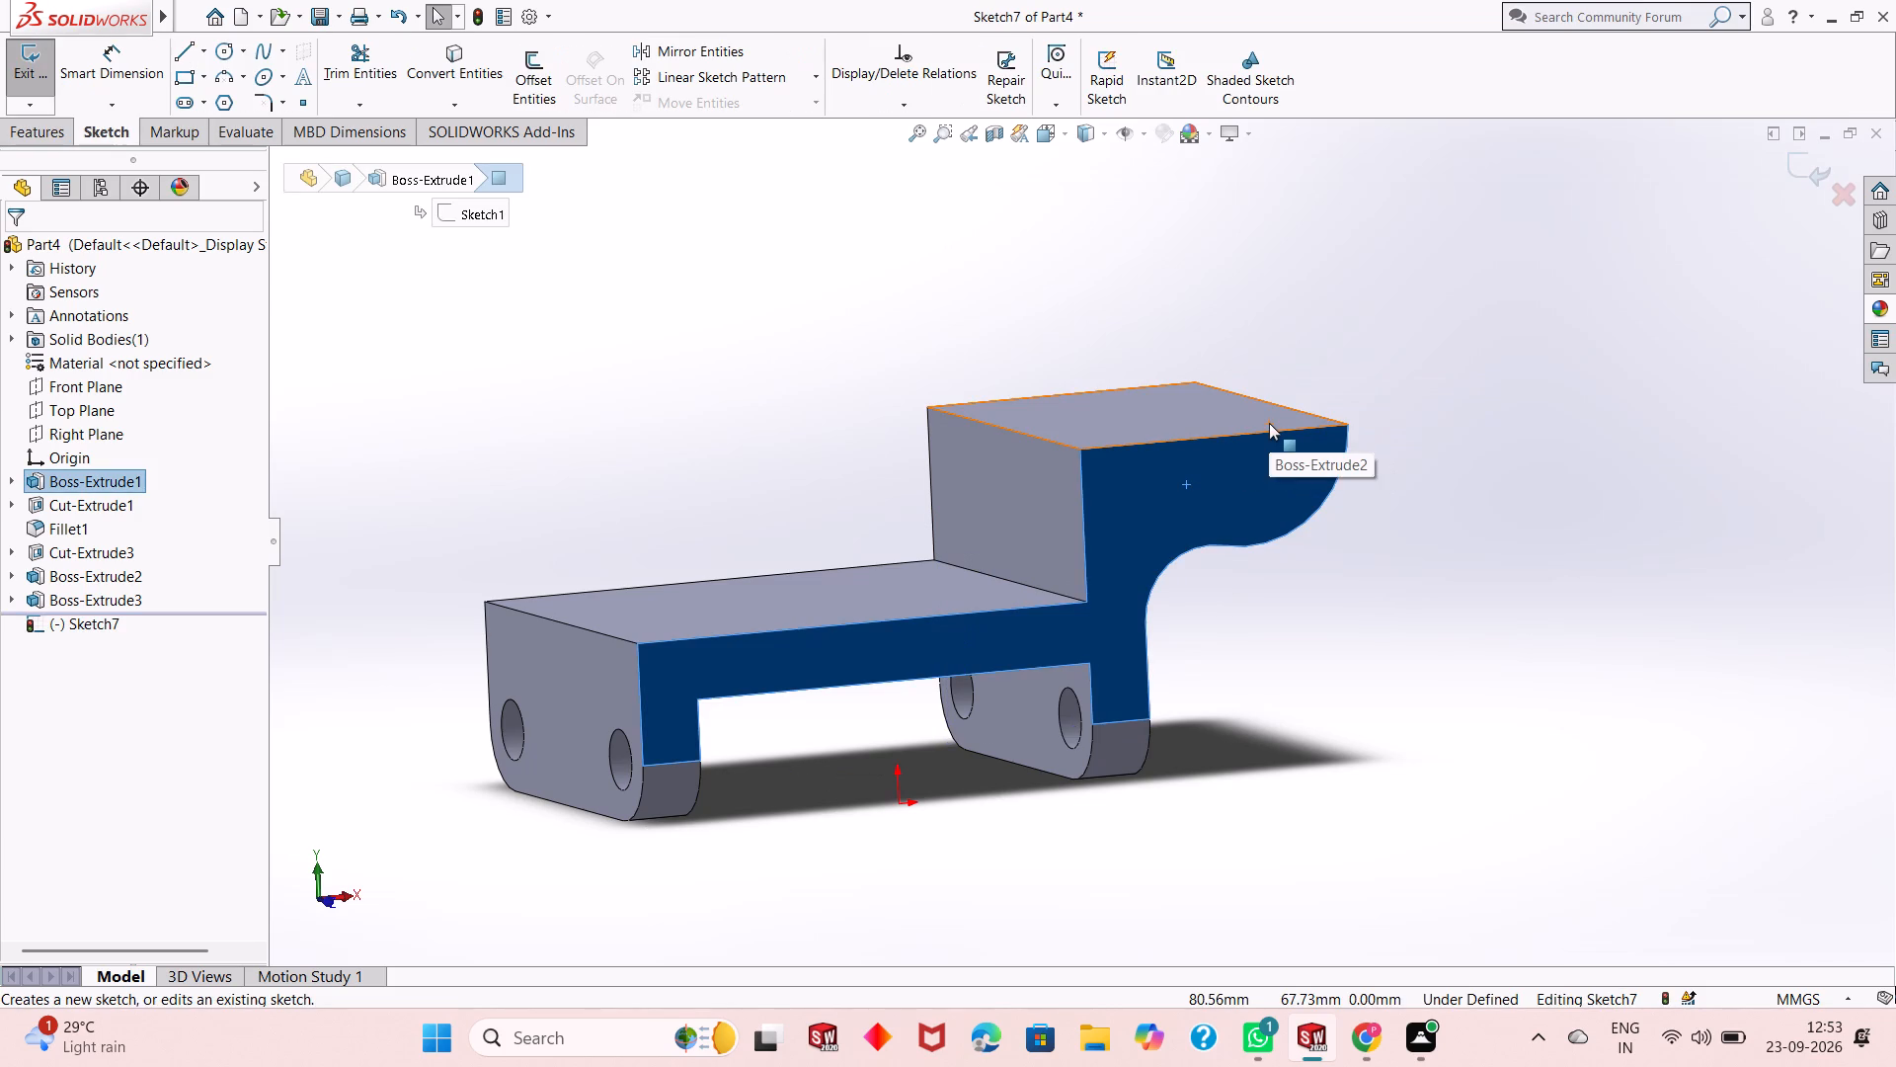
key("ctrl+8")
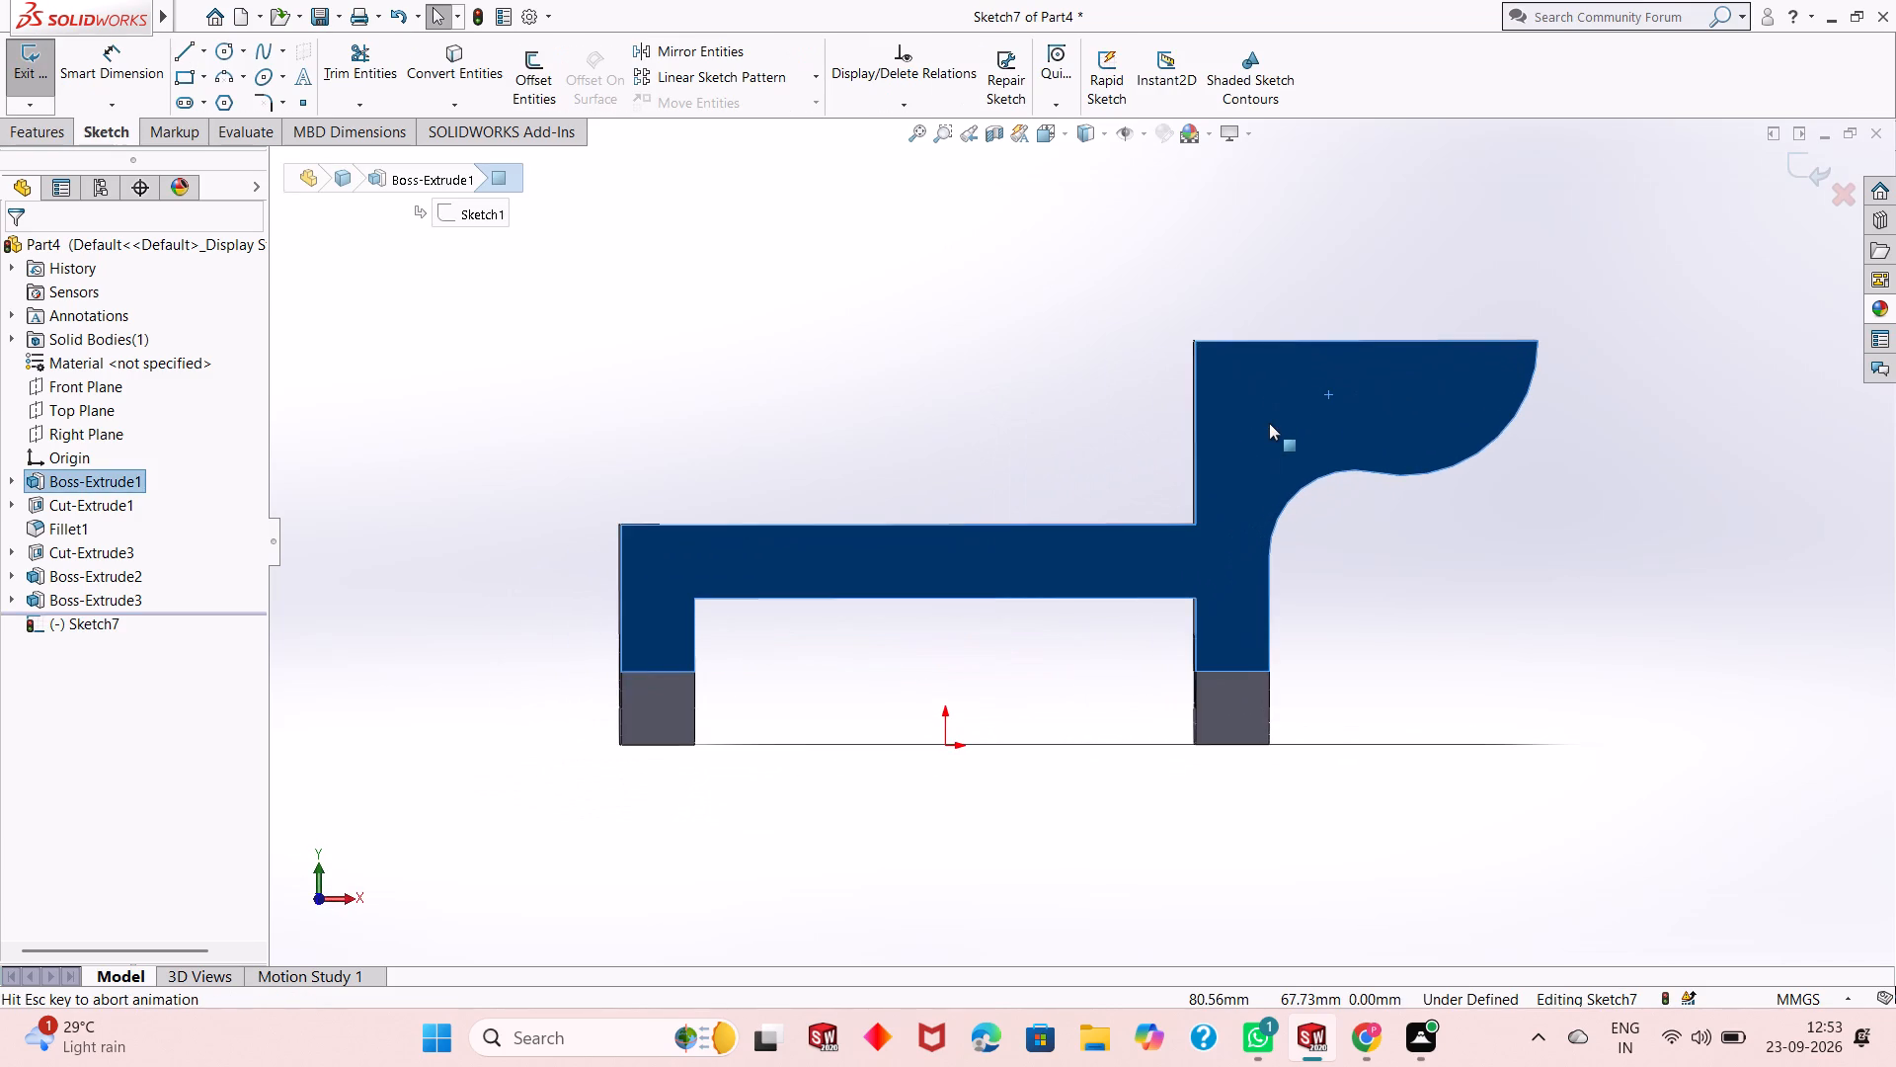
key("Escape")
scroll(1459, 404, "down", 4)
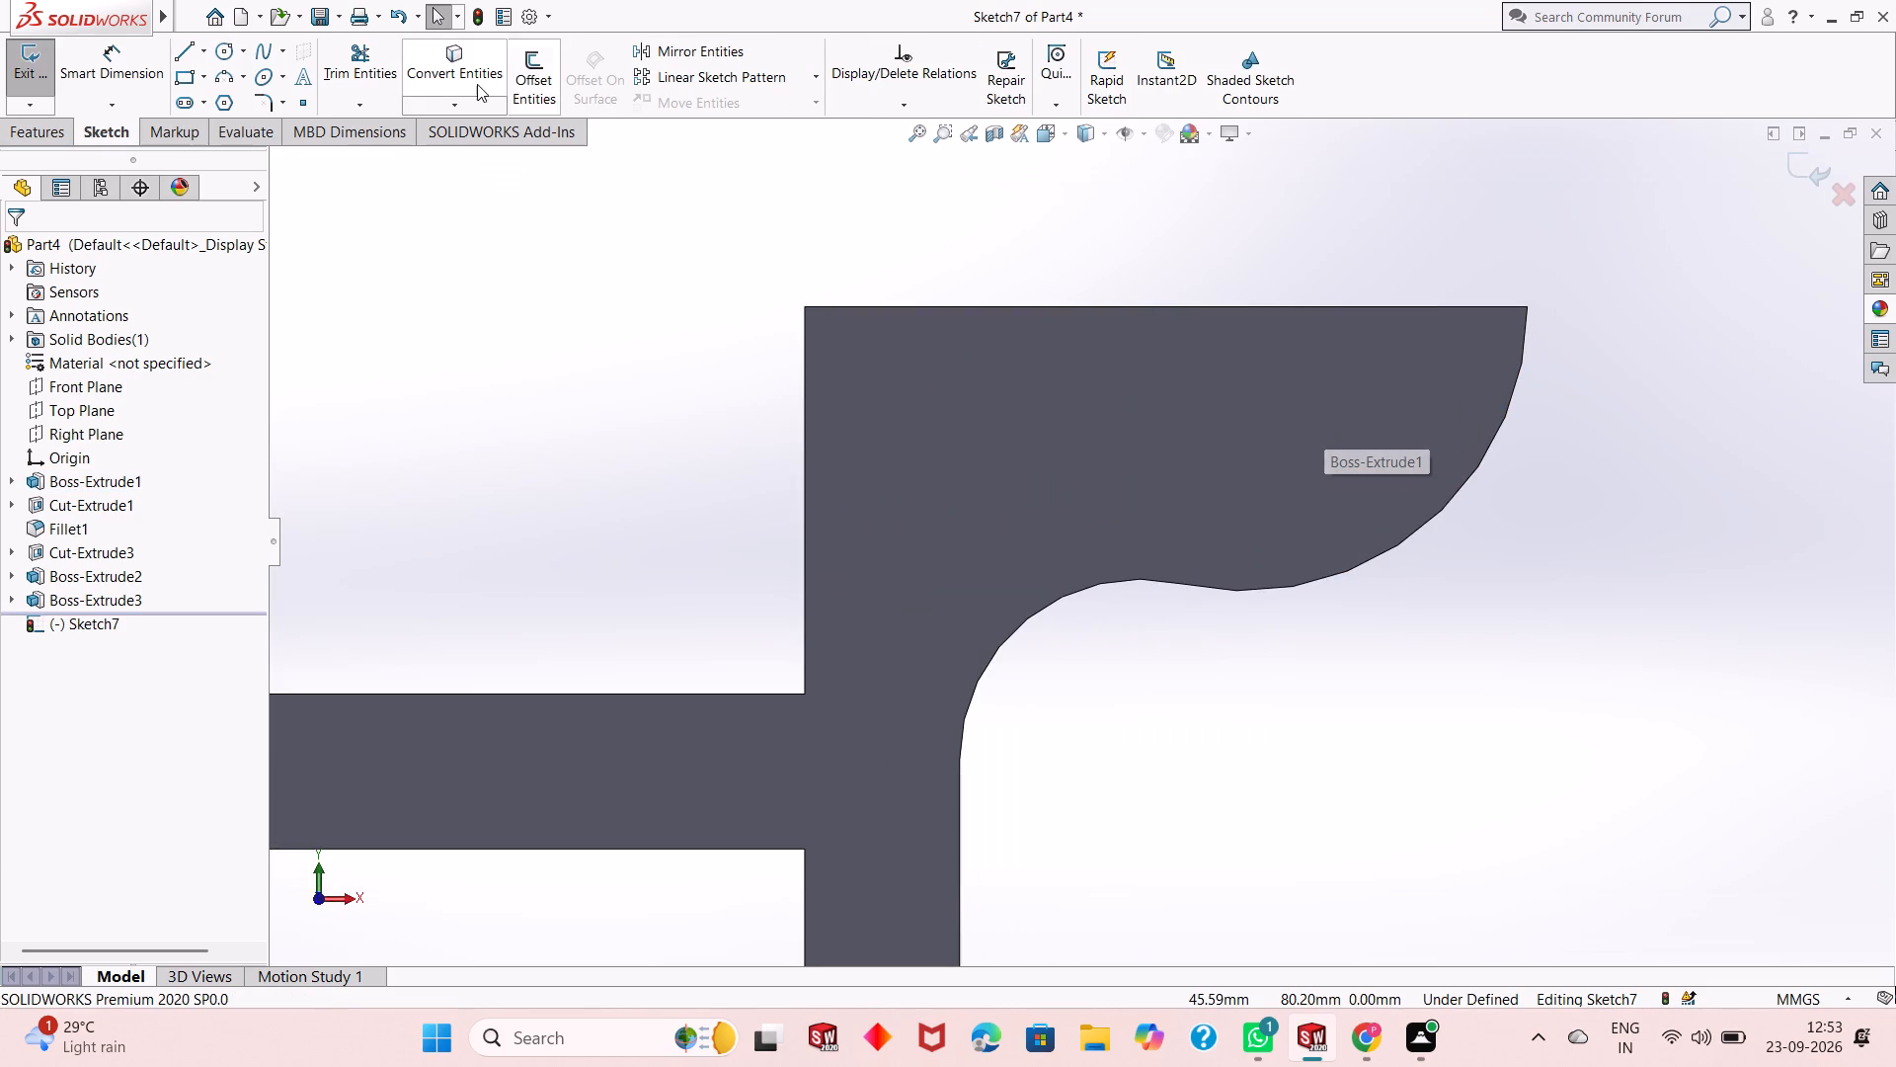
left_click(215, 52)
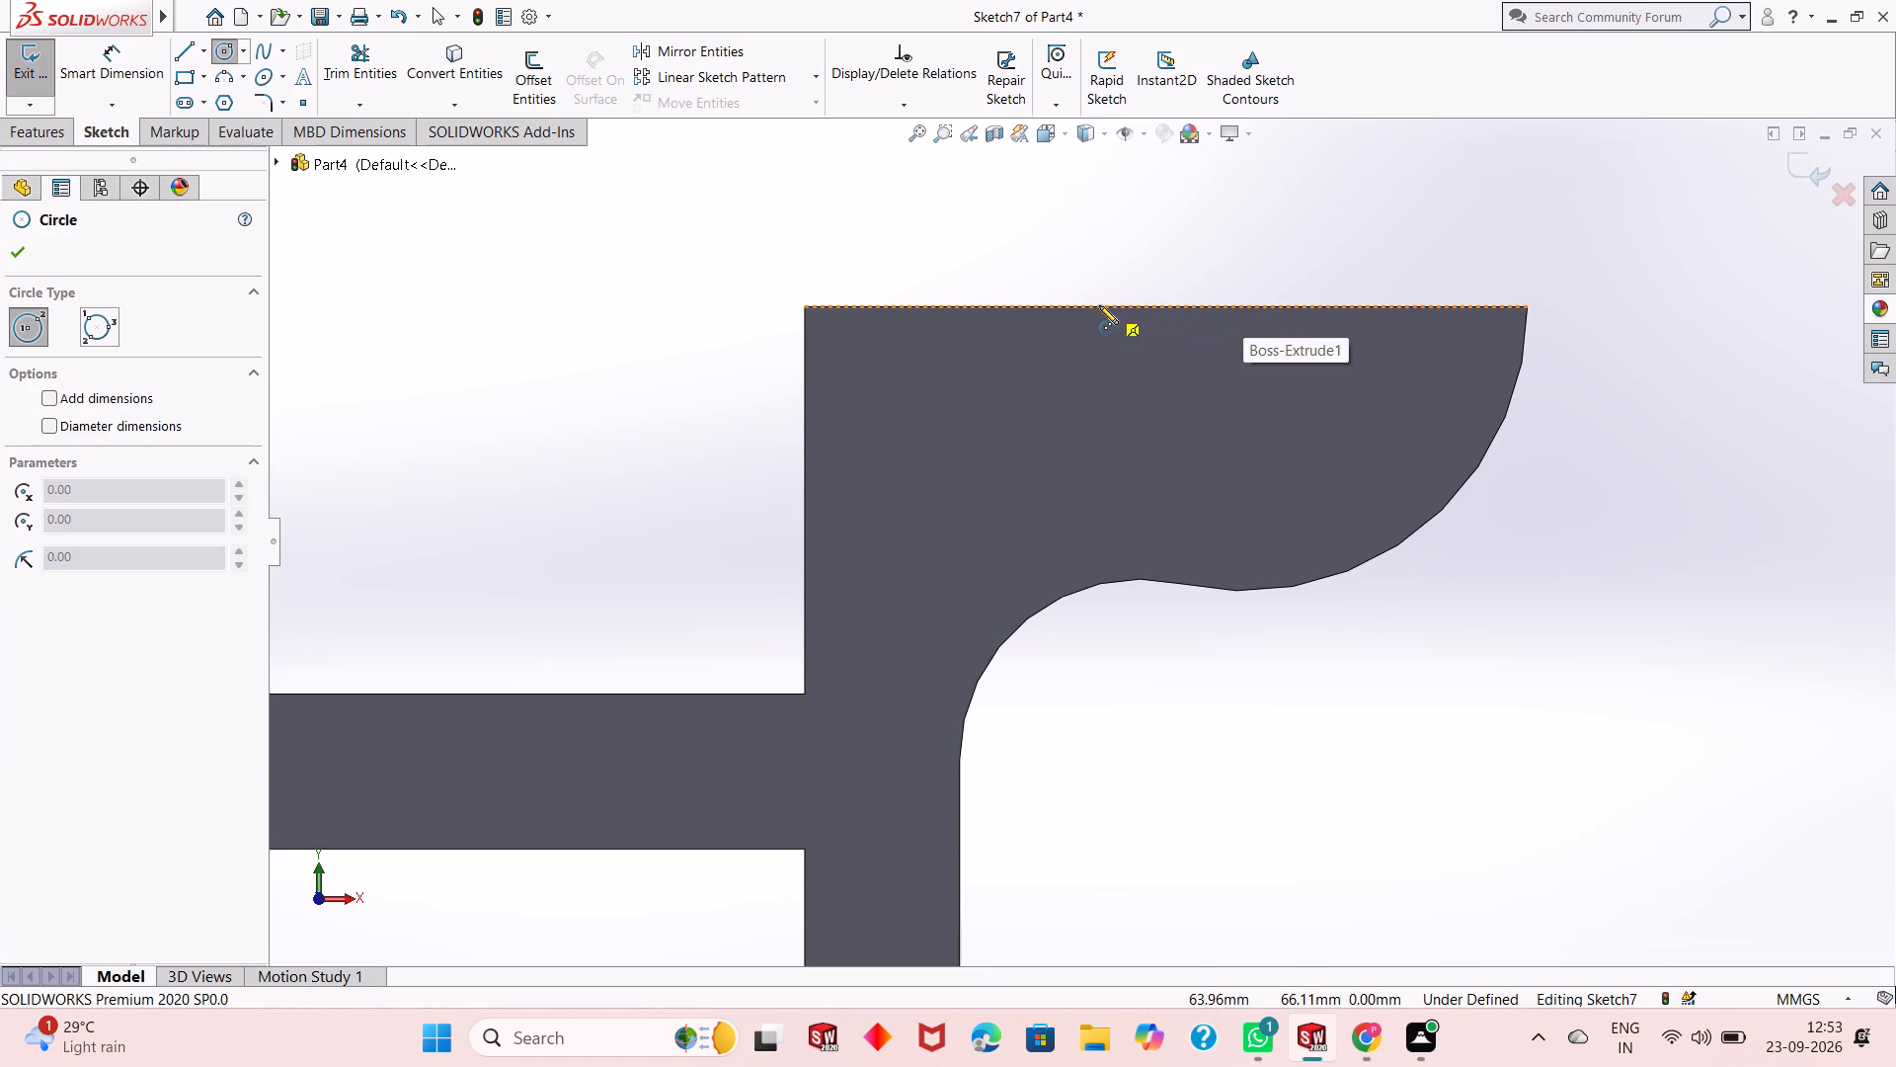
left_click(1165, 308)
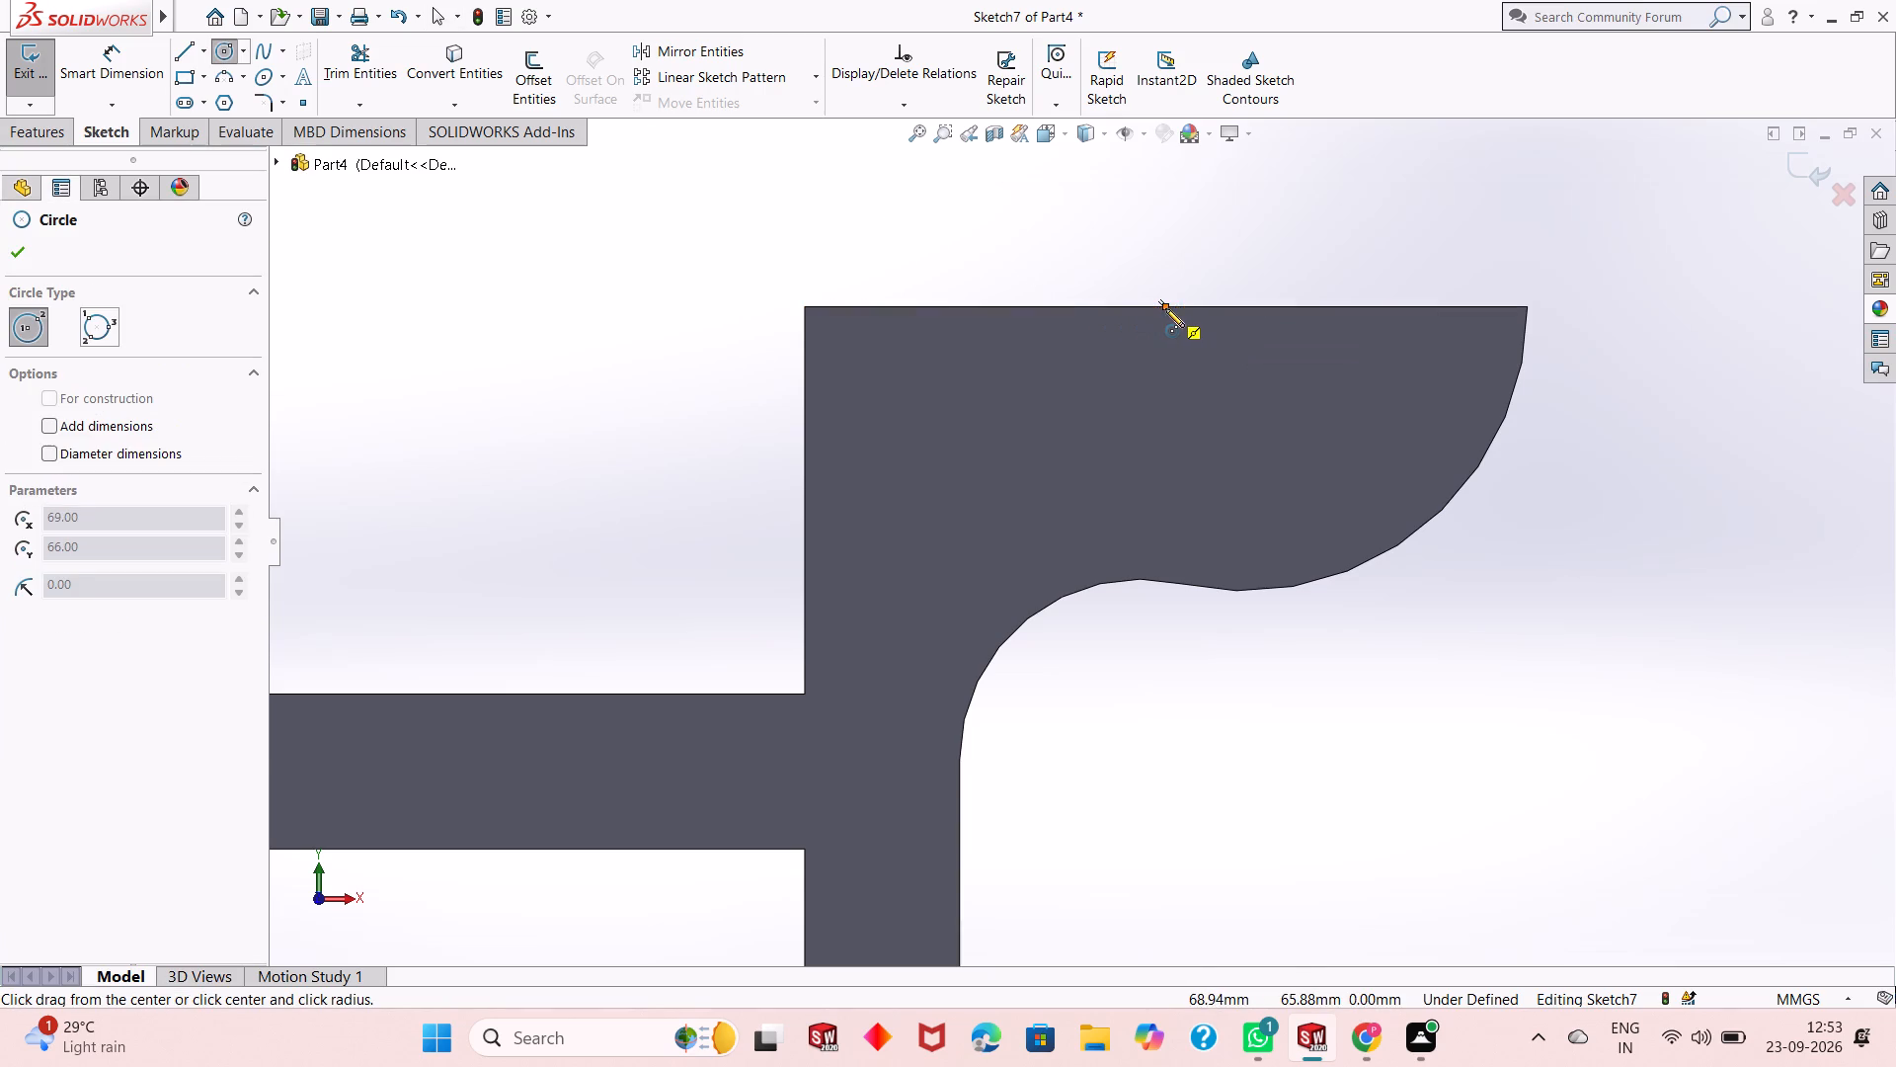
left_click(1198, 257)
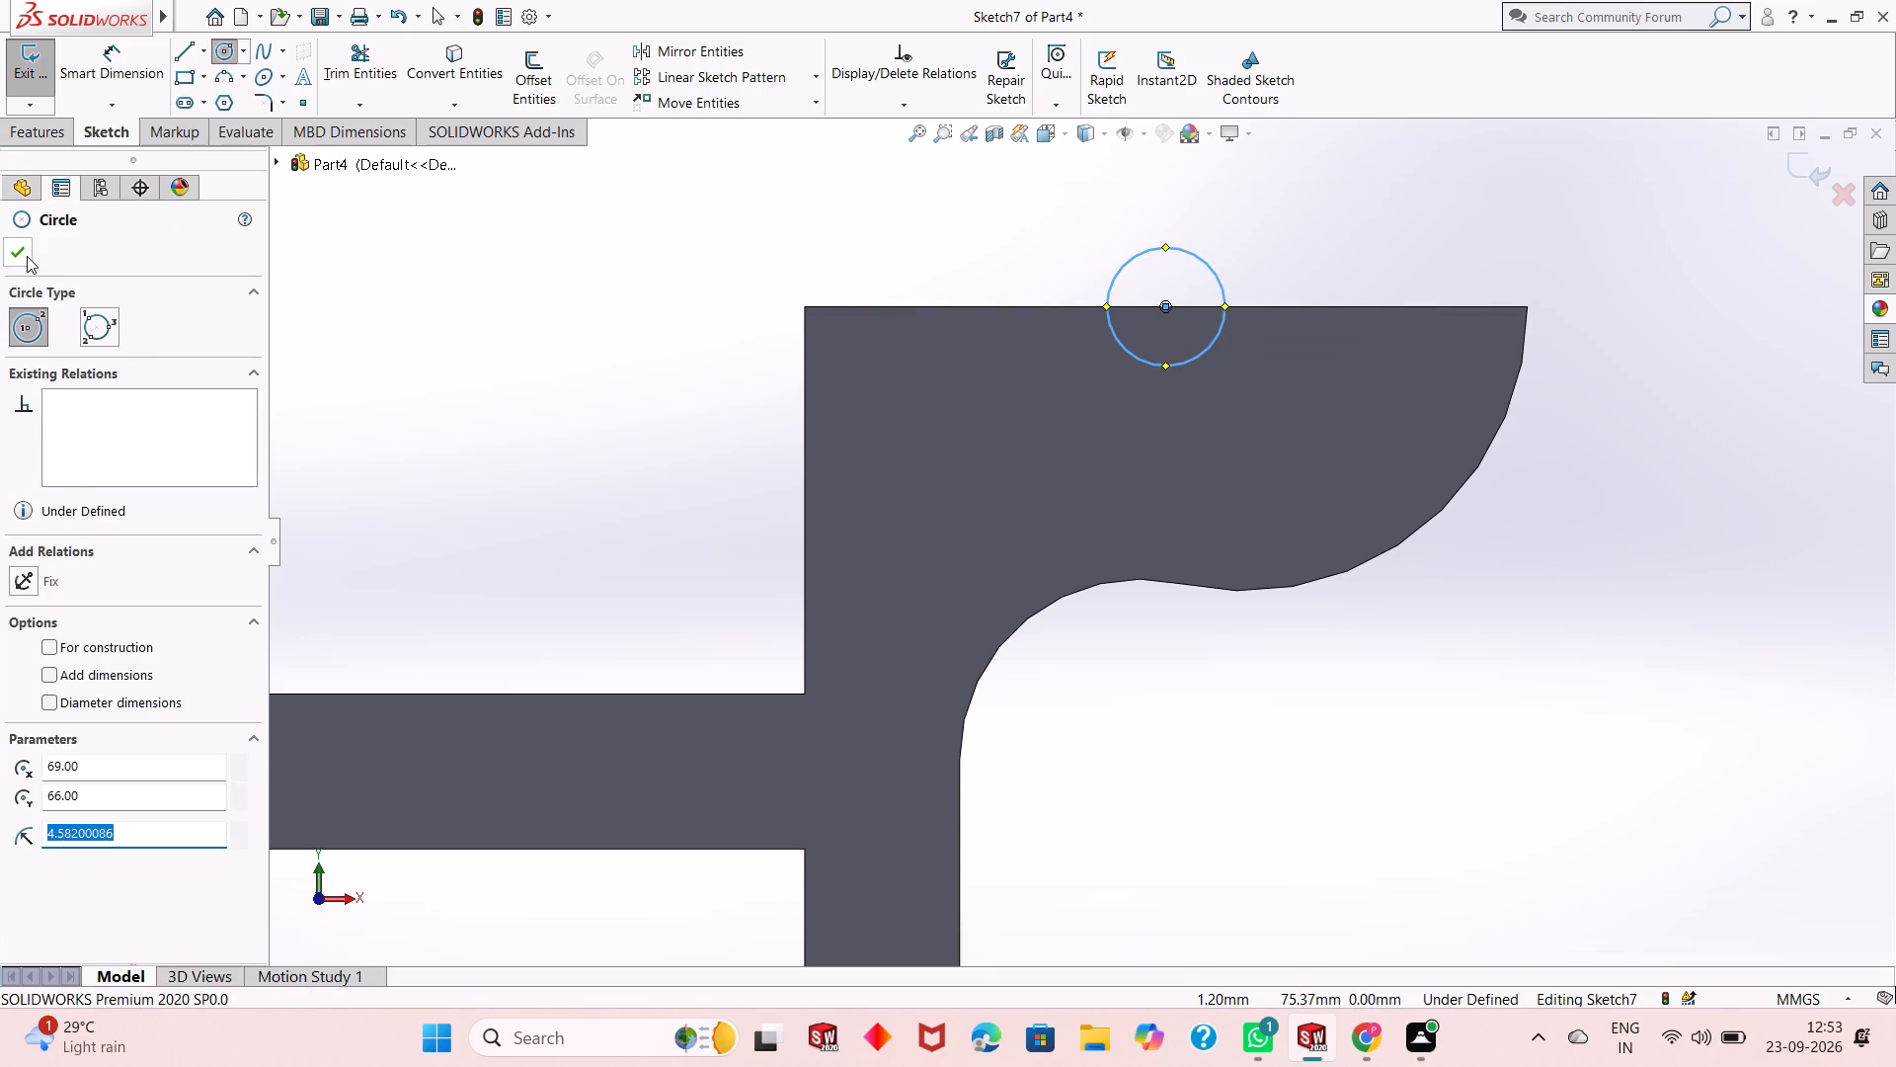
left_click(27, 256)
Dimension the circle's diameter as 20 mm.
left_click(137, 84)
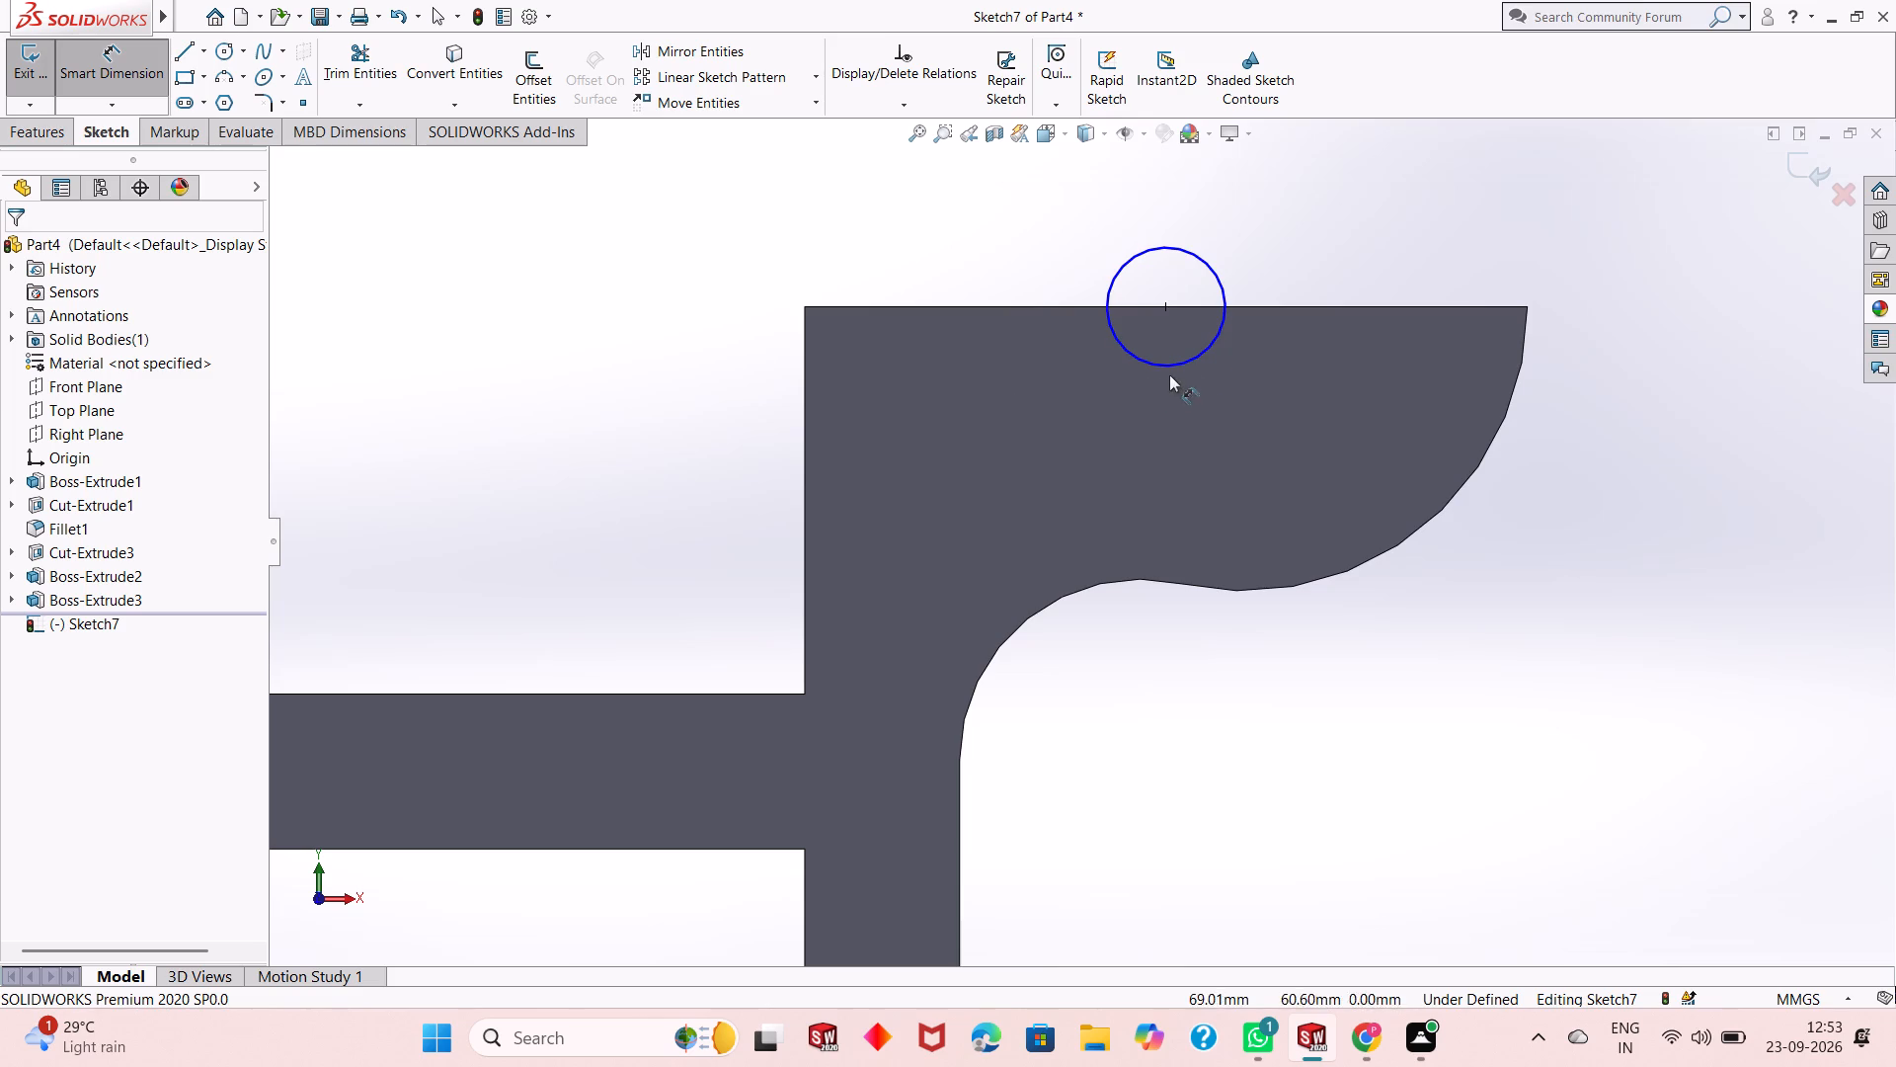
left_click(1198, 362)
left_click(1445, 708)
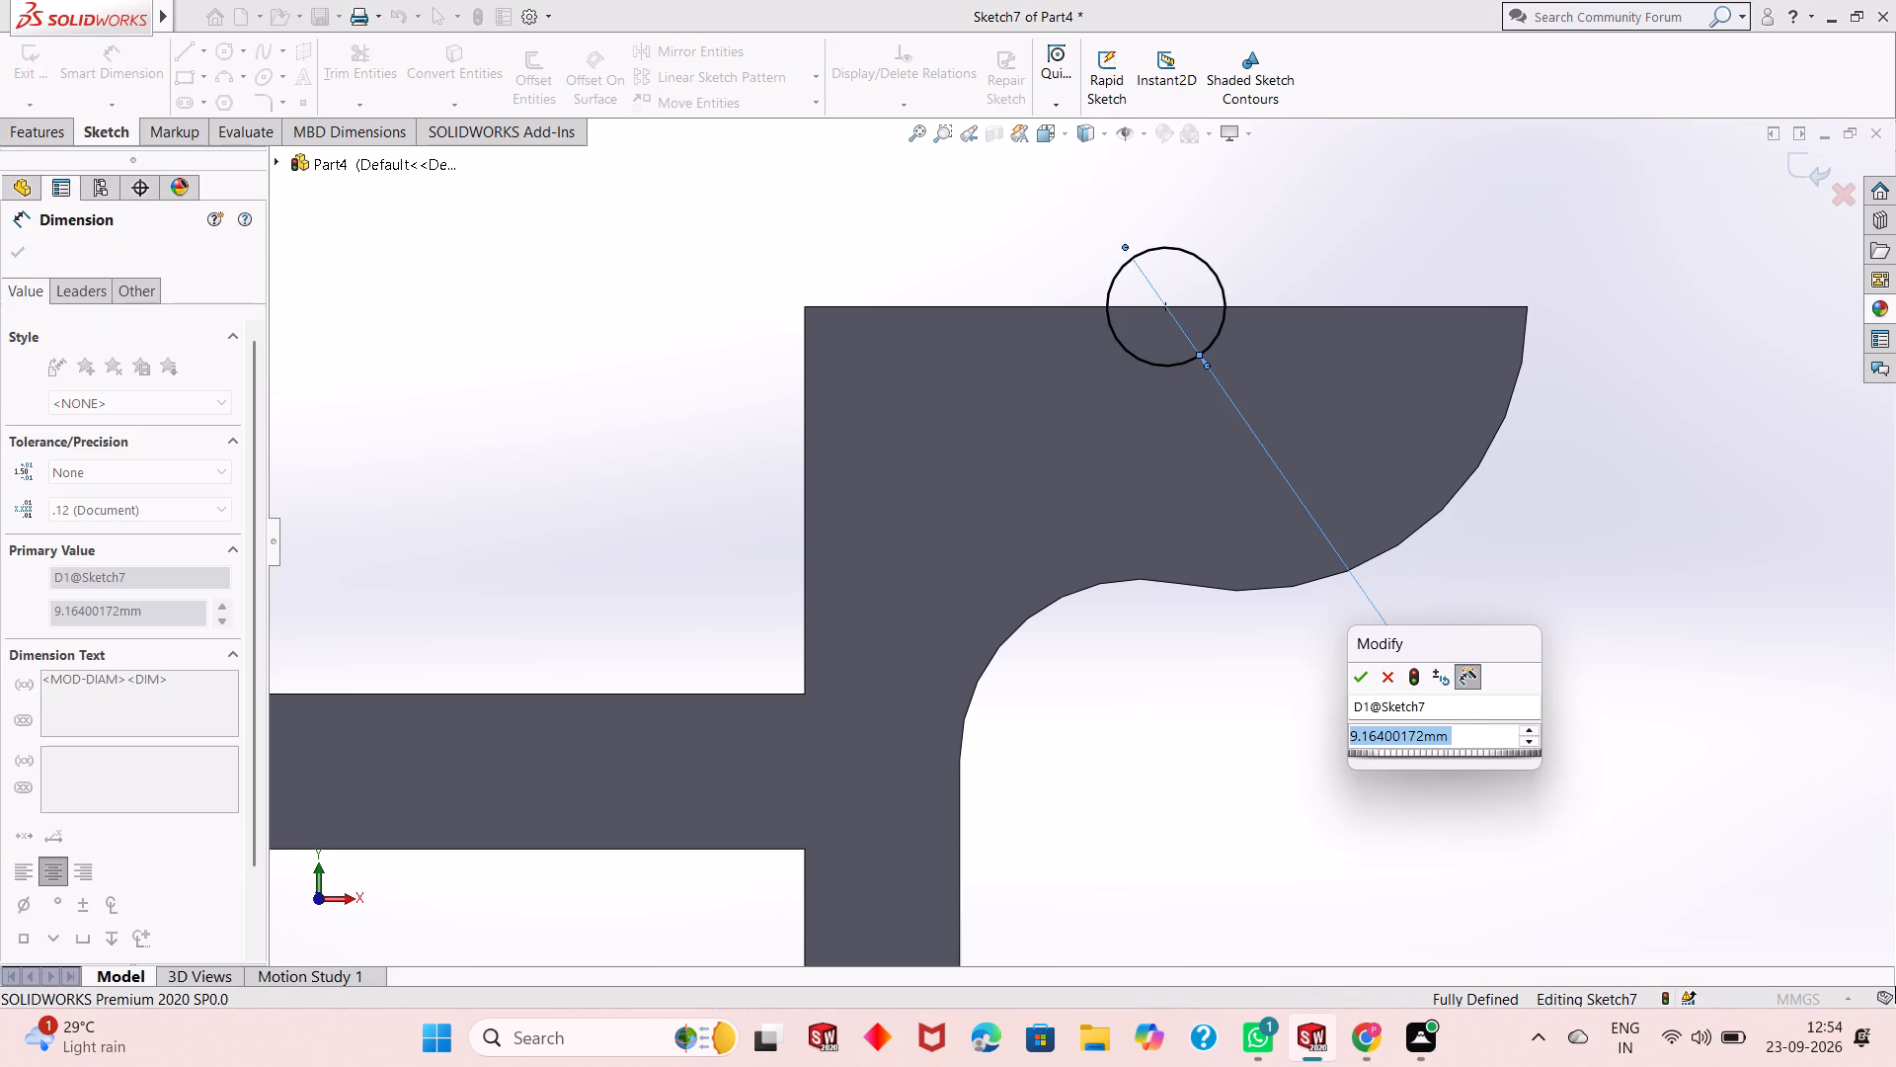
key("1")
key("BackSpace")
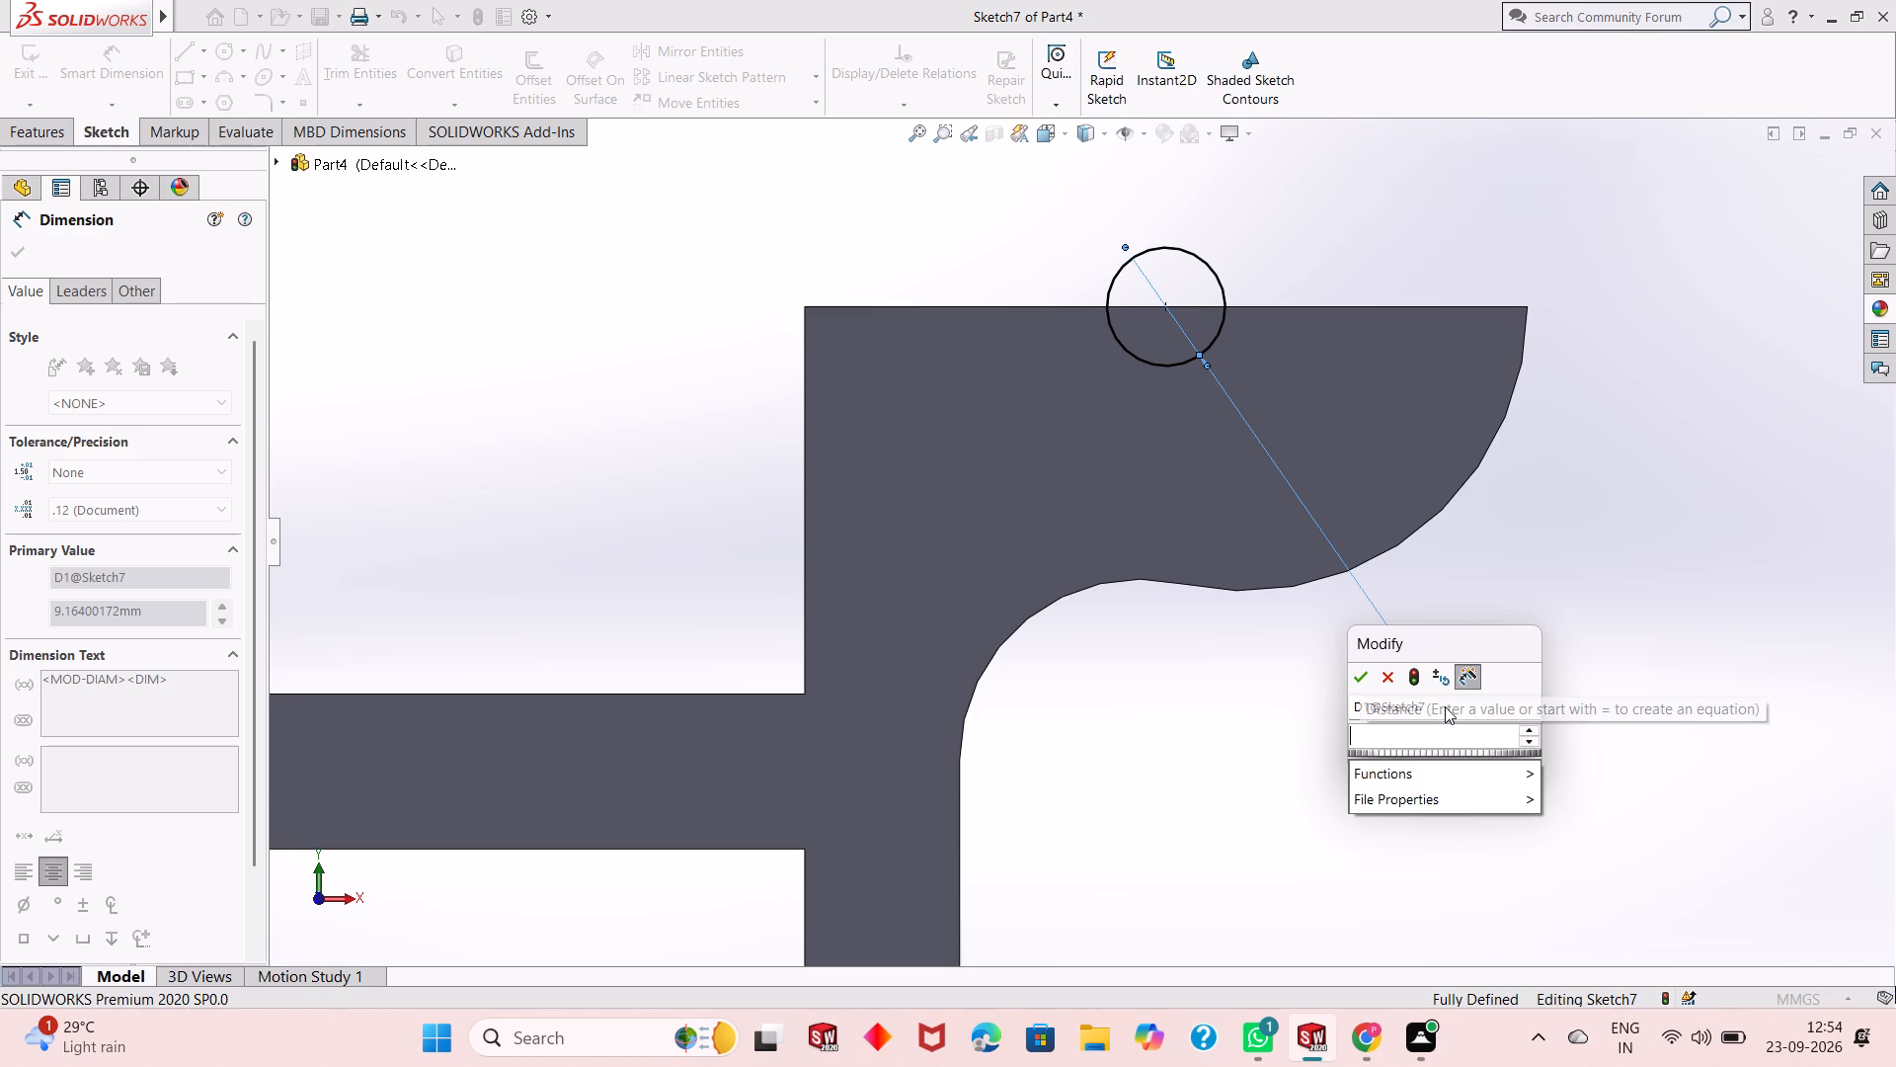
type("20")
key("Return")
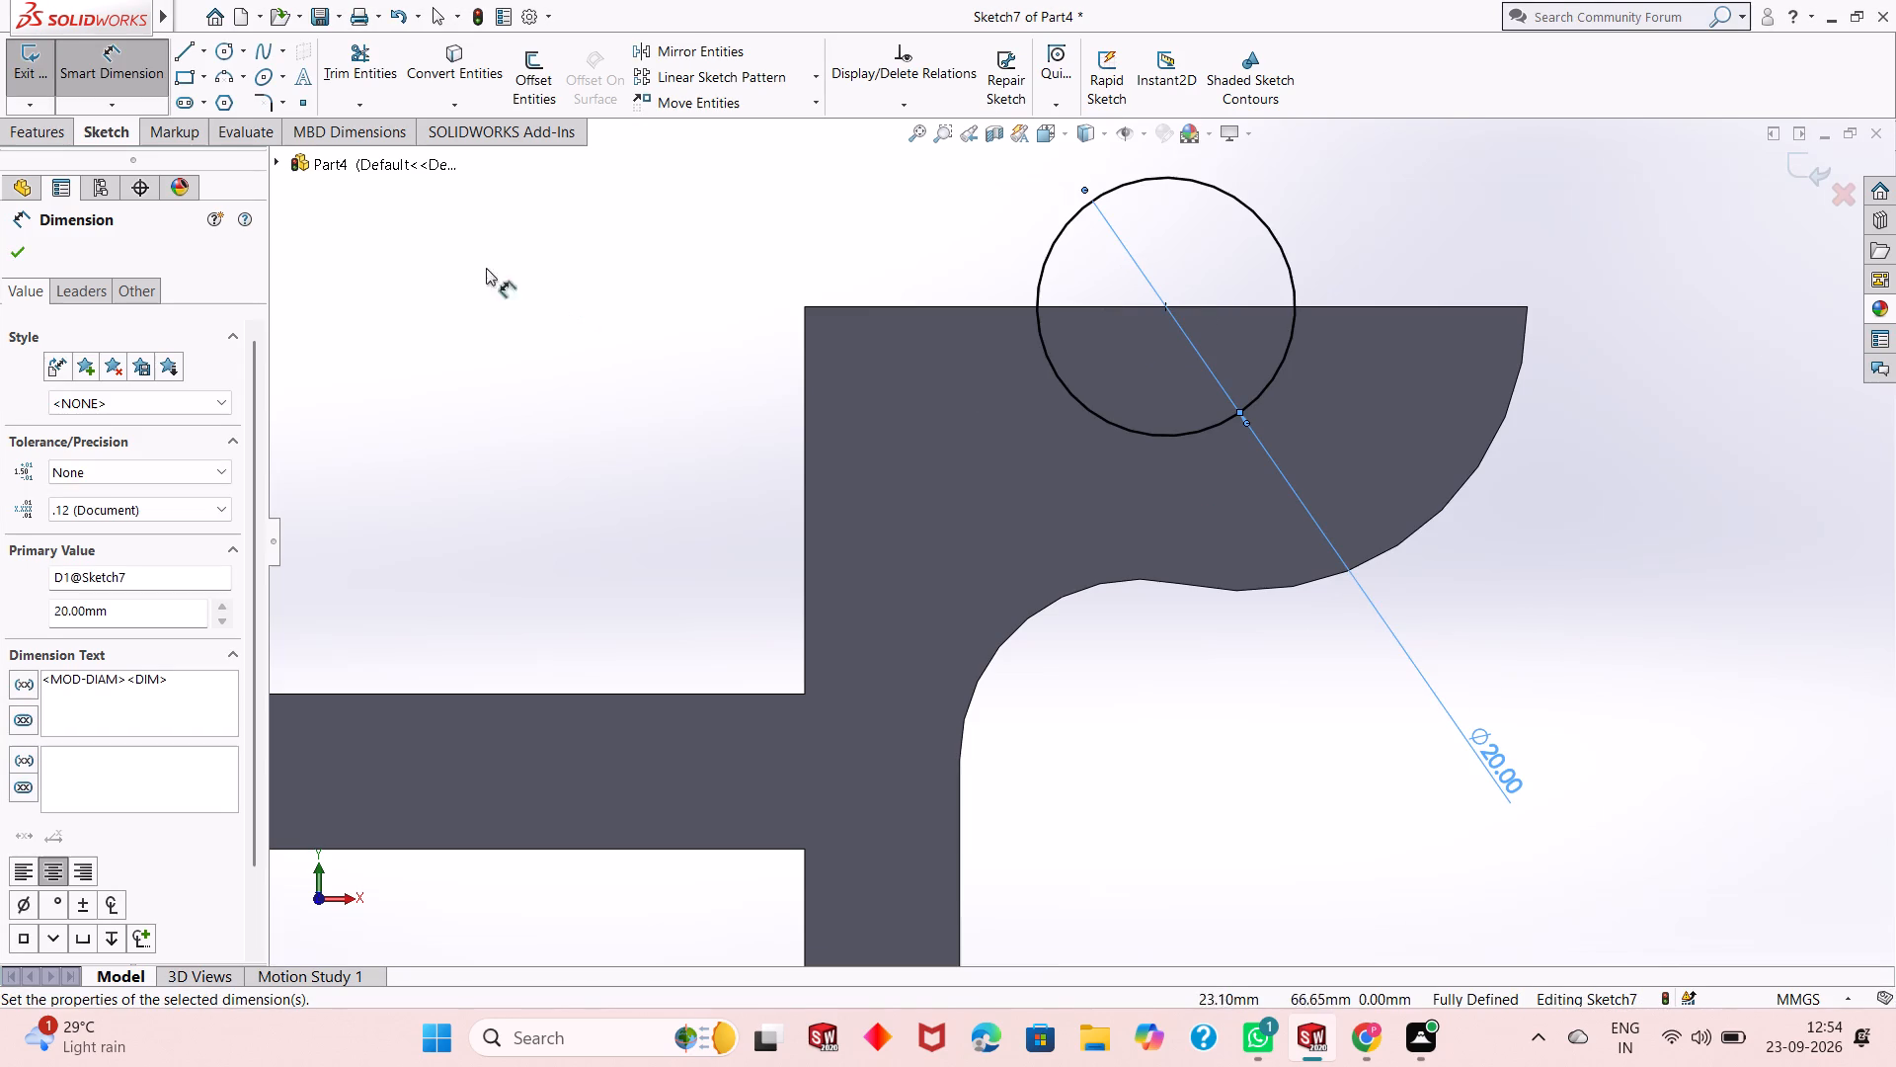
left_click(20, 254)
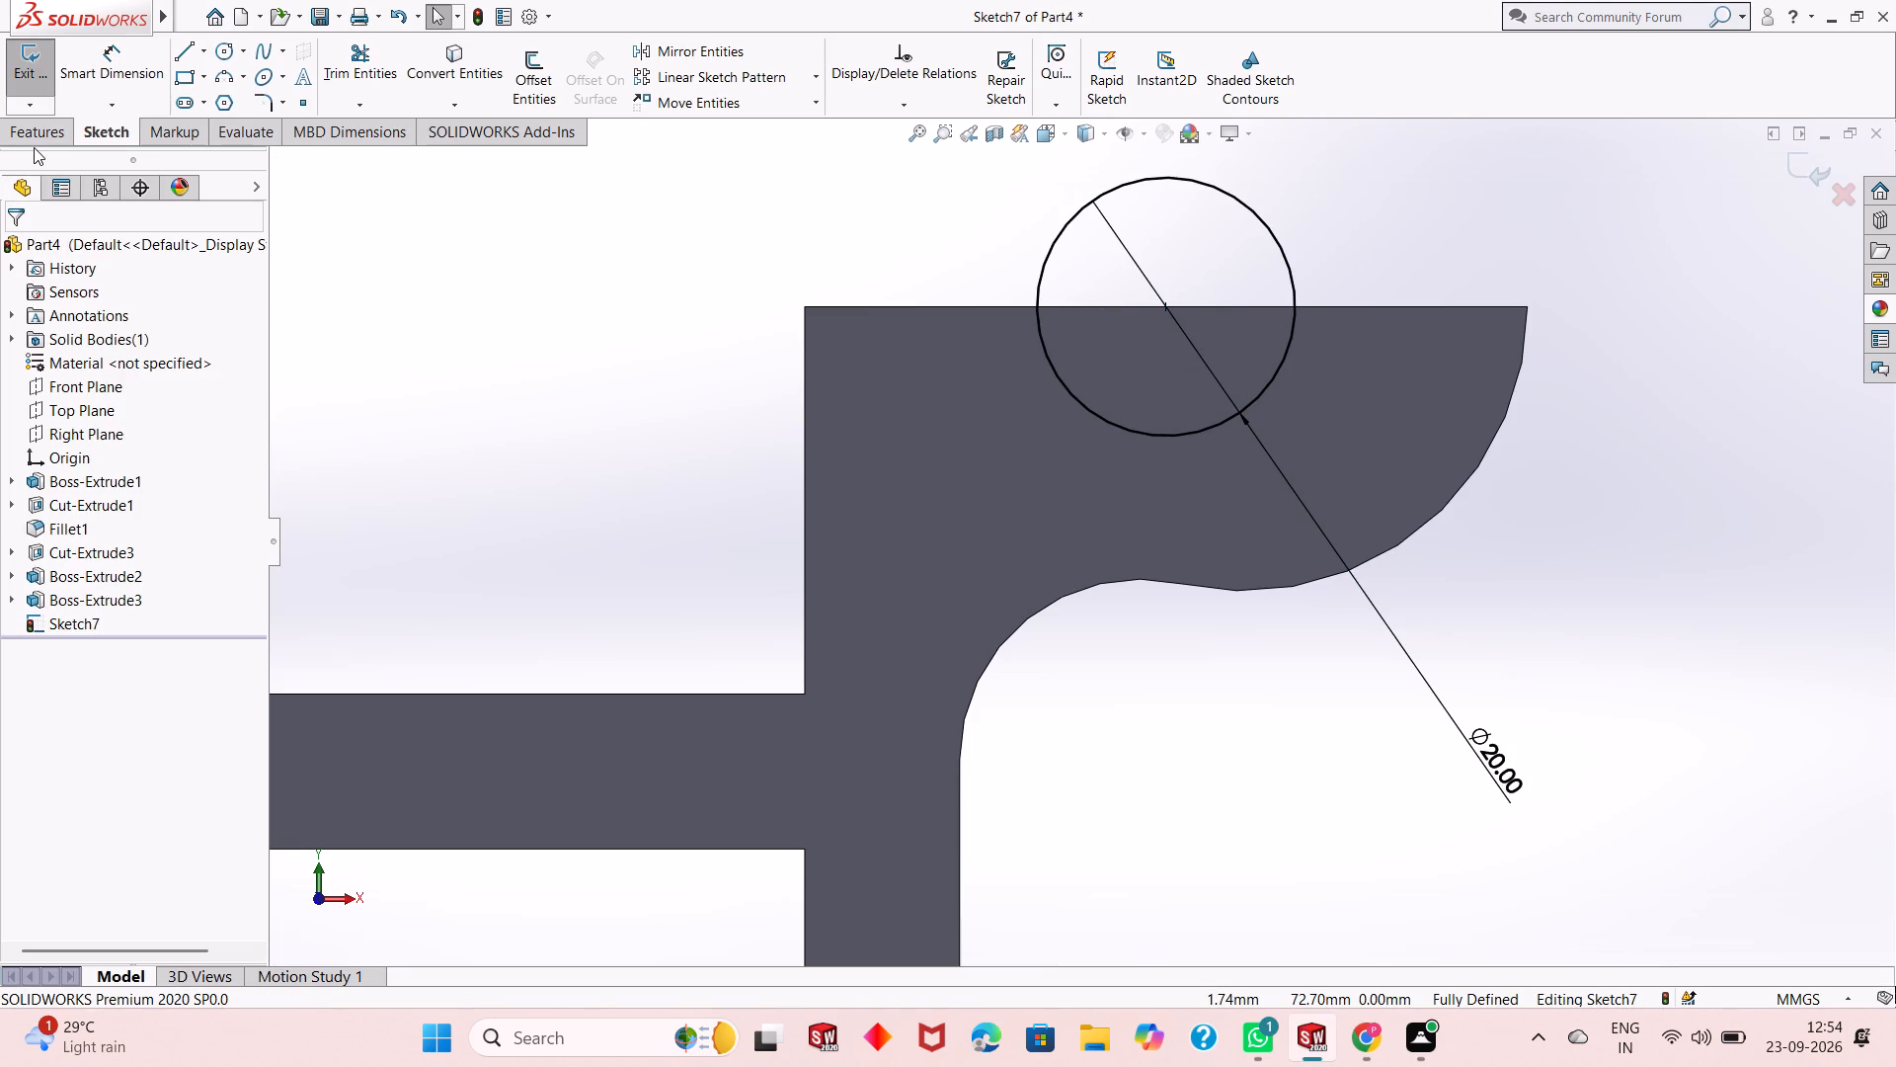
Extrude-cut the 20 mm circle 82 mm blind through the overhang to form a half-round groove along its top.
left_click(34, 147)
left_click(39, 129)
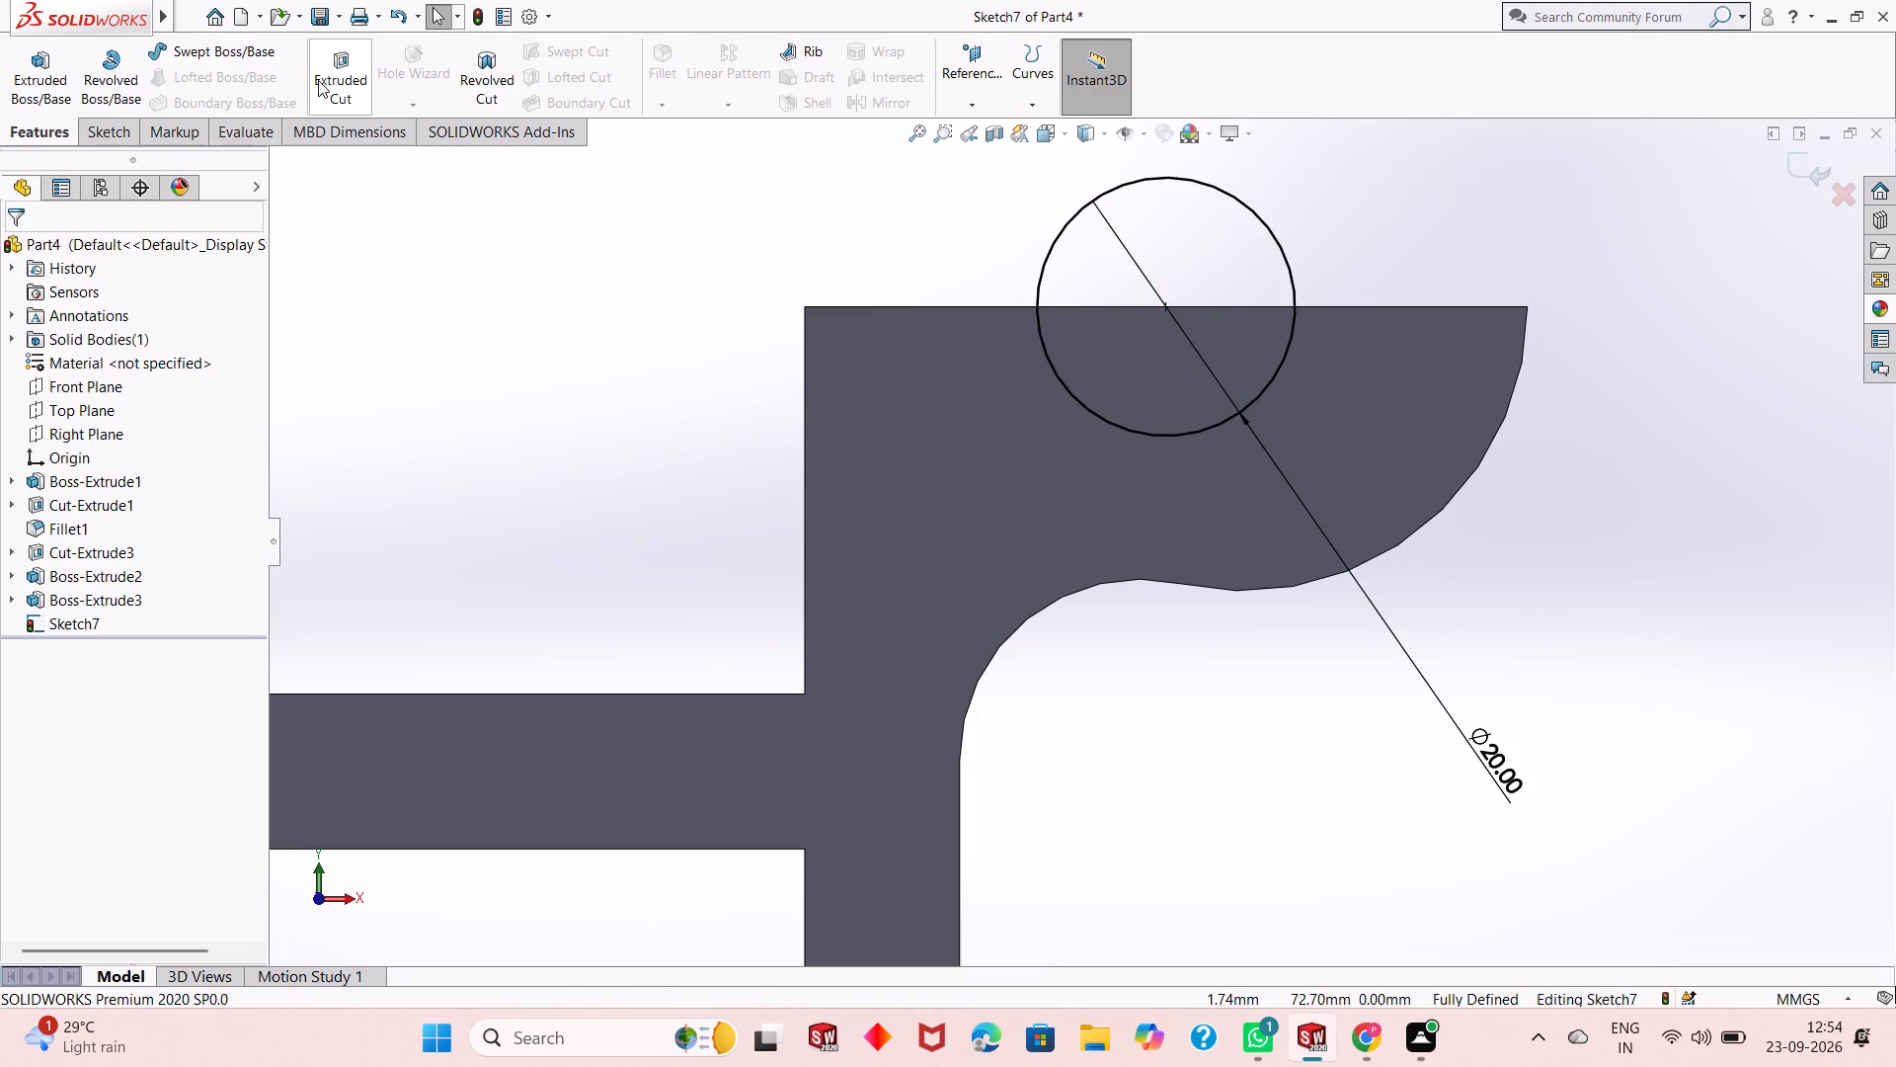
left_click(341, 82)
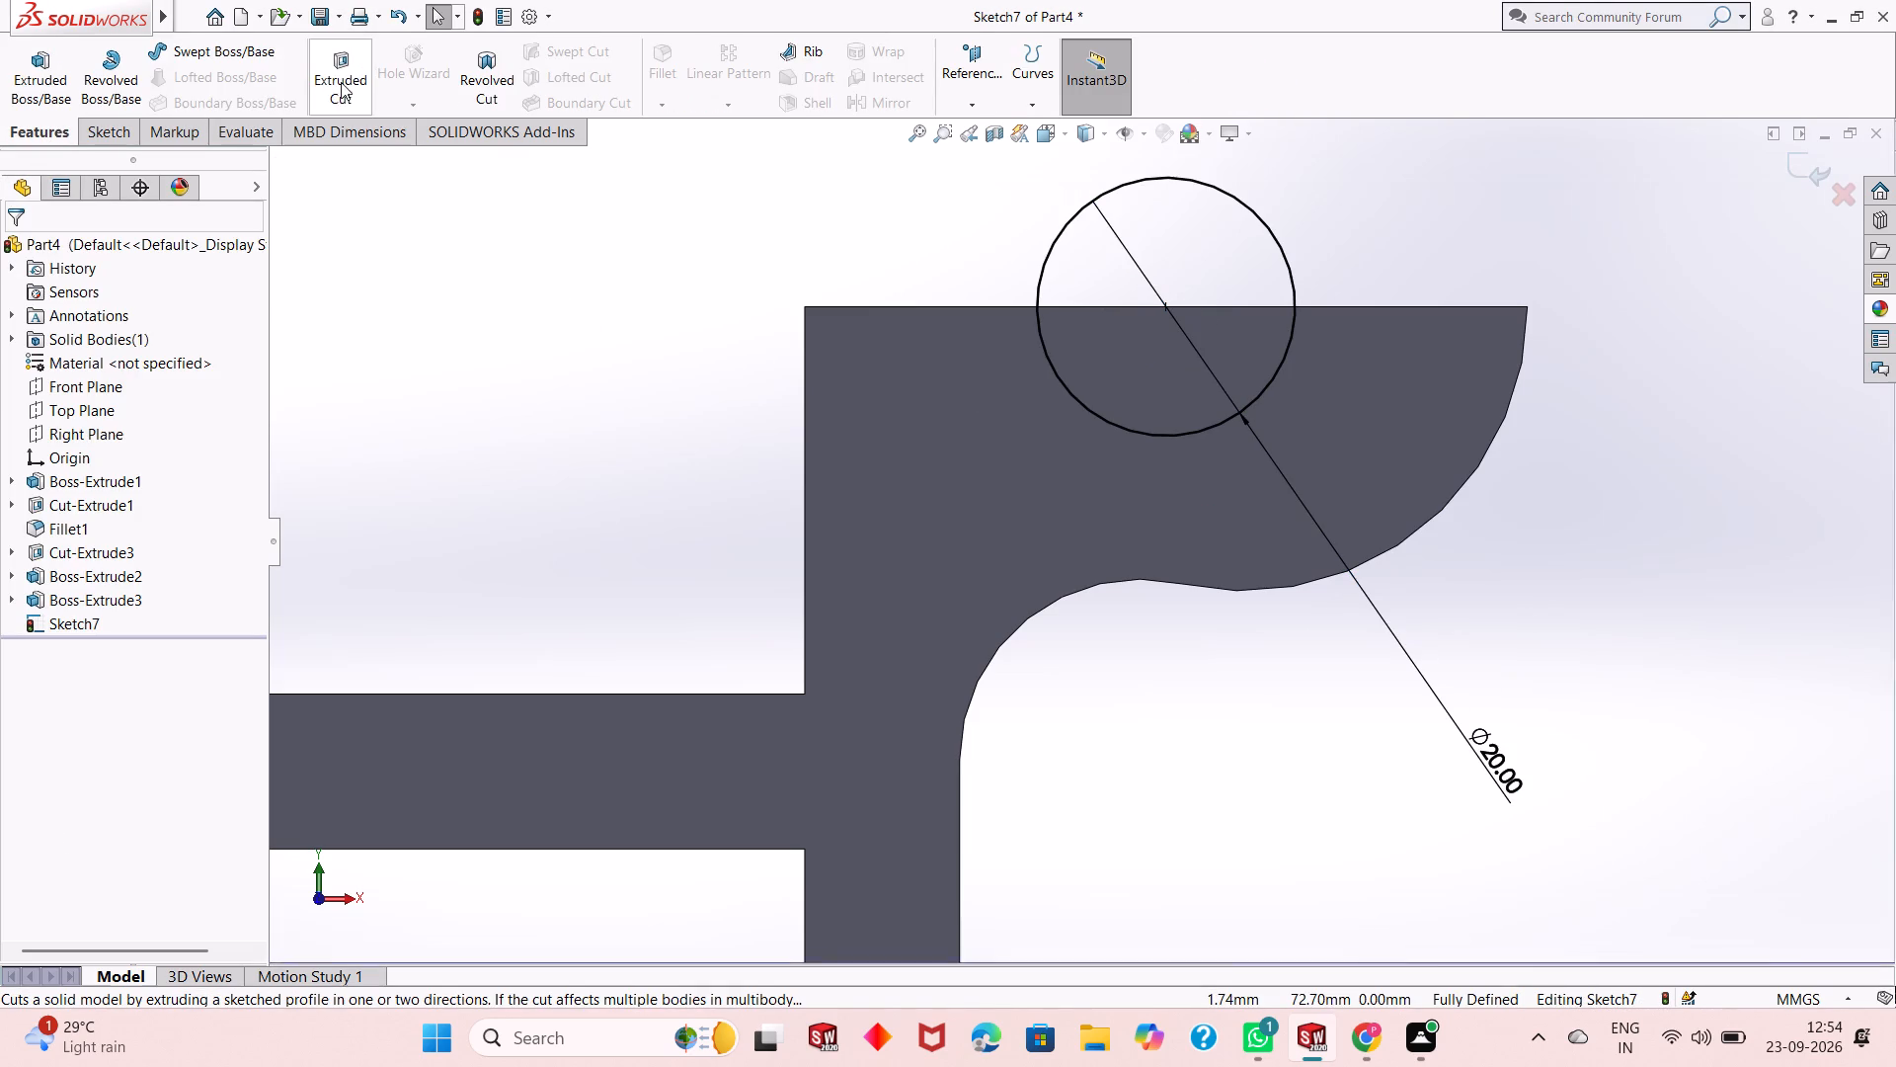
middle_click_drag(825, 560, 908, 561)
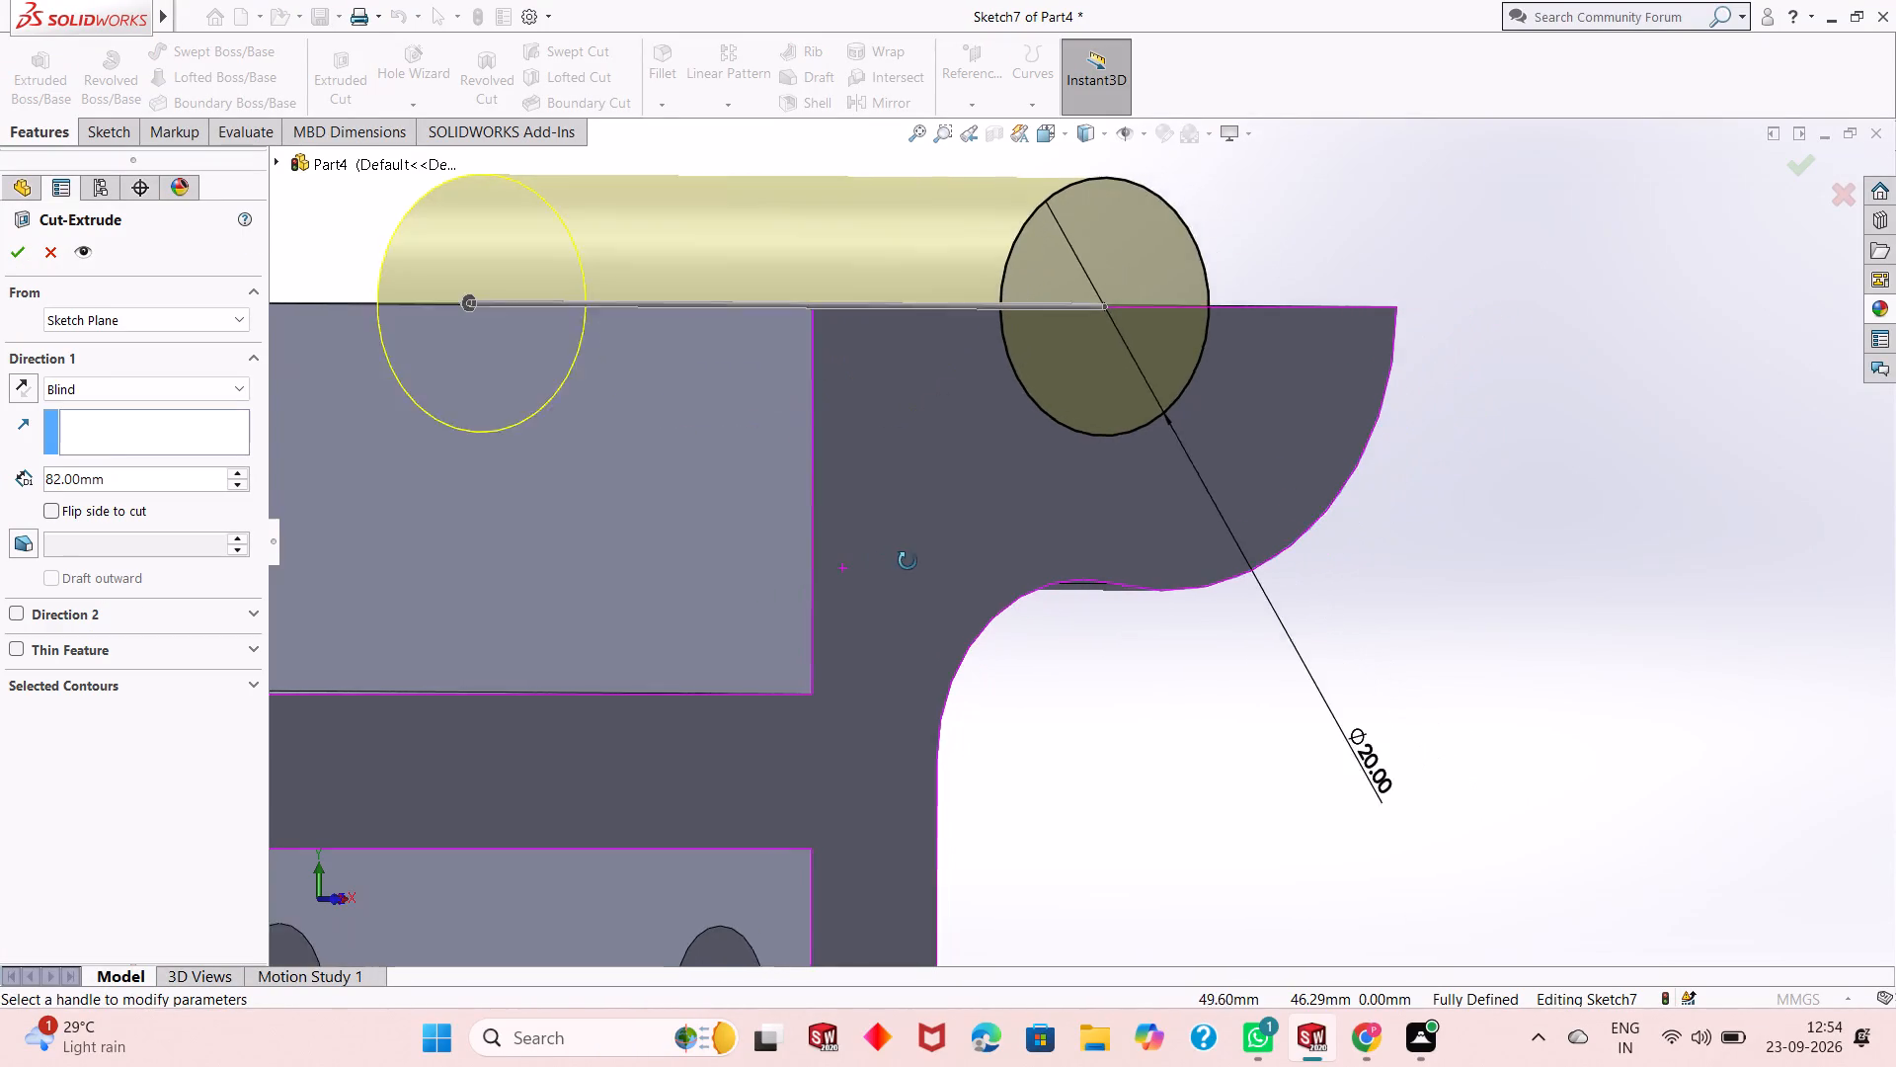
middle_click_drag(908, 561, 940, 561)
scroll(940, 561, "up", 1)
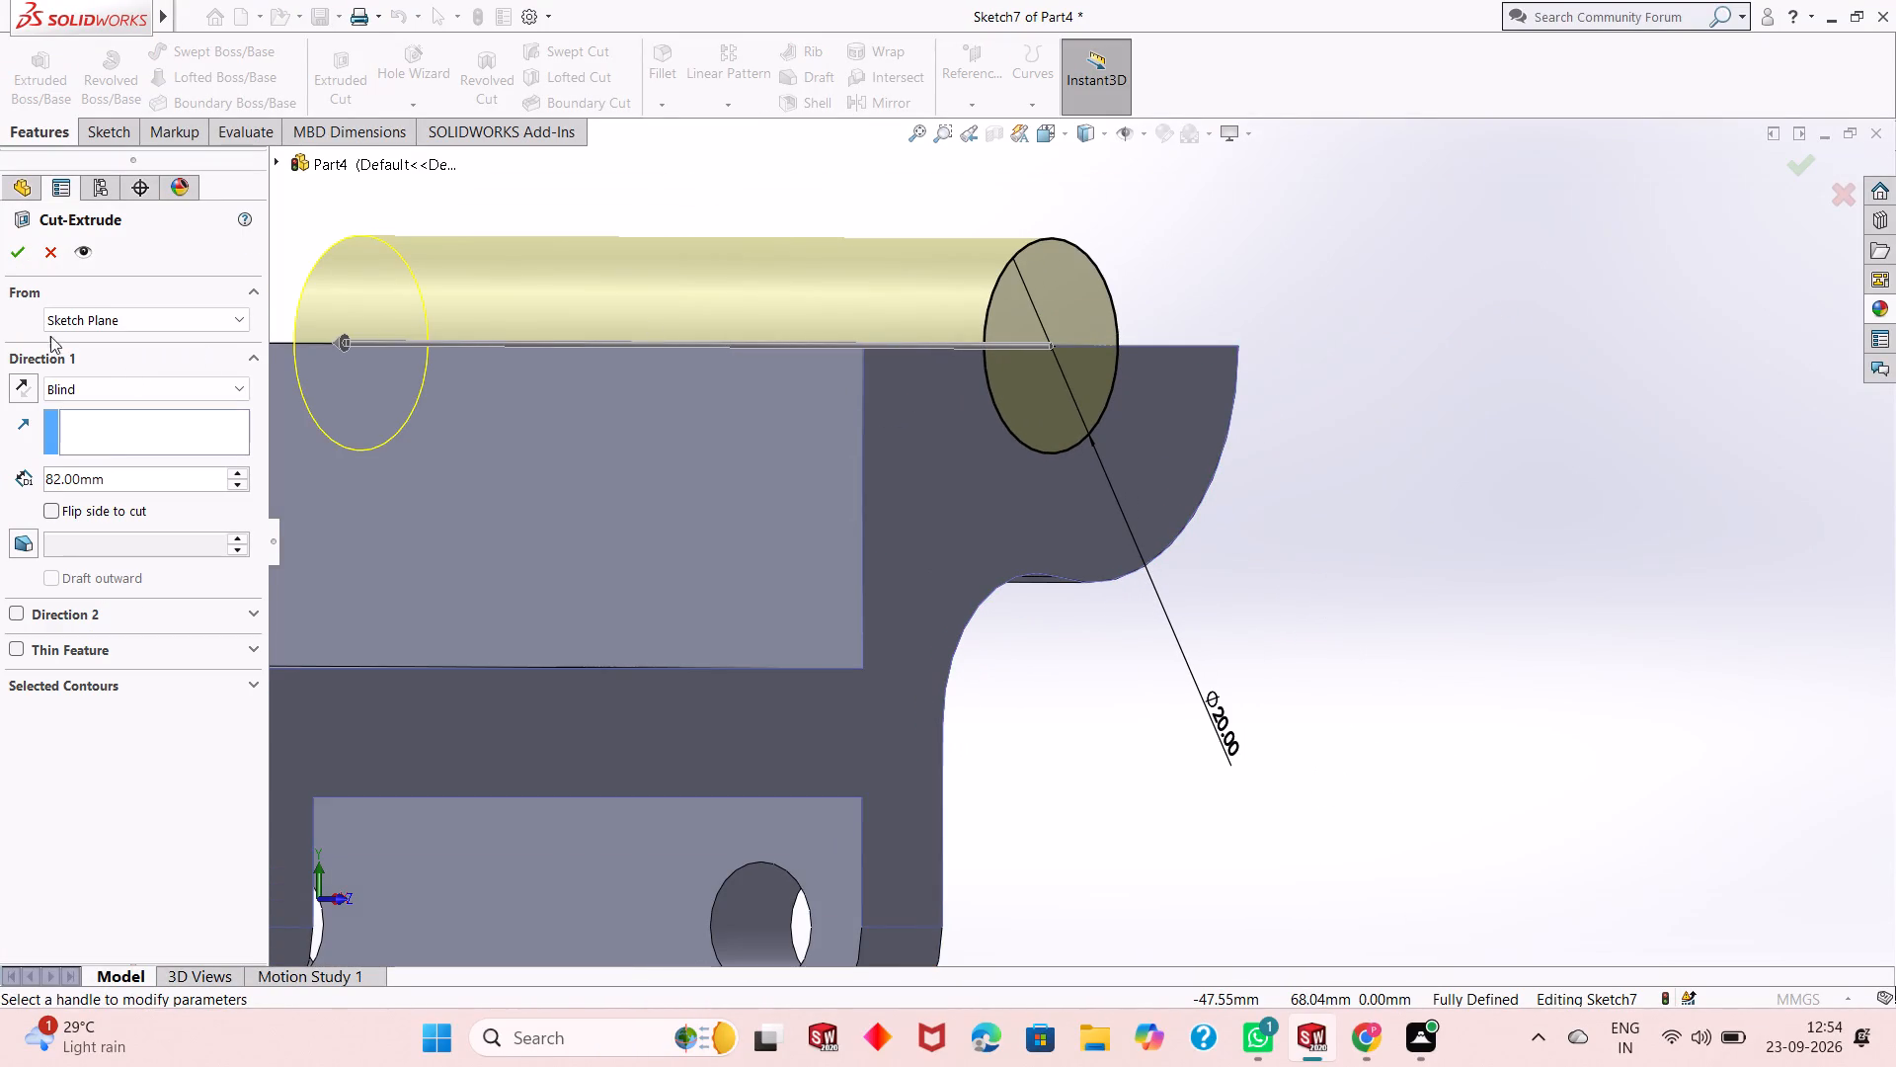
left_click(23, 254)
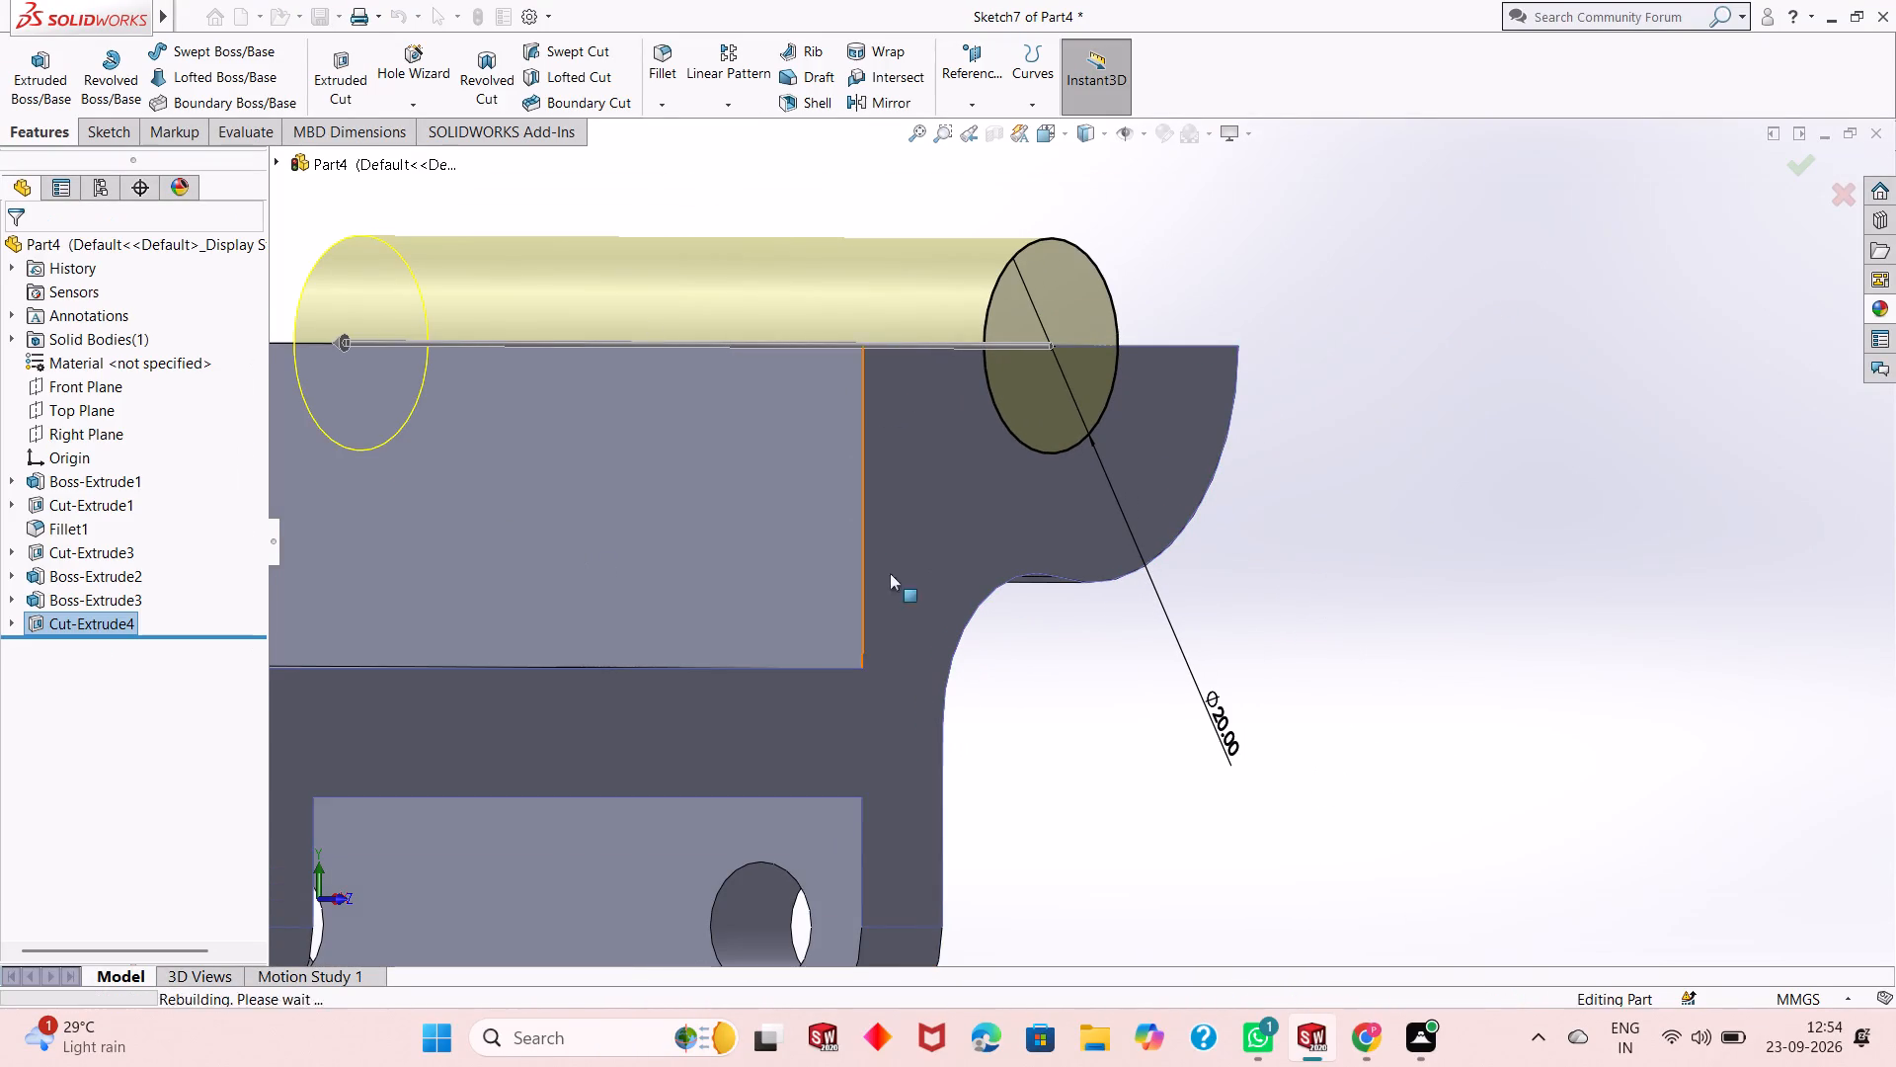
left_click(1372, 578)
Examine the half-round groove and the overall part from above and from the side.
middle_click_drag(1332, 601, 1308, 622)
scroll(1160, 630, "up", 2)
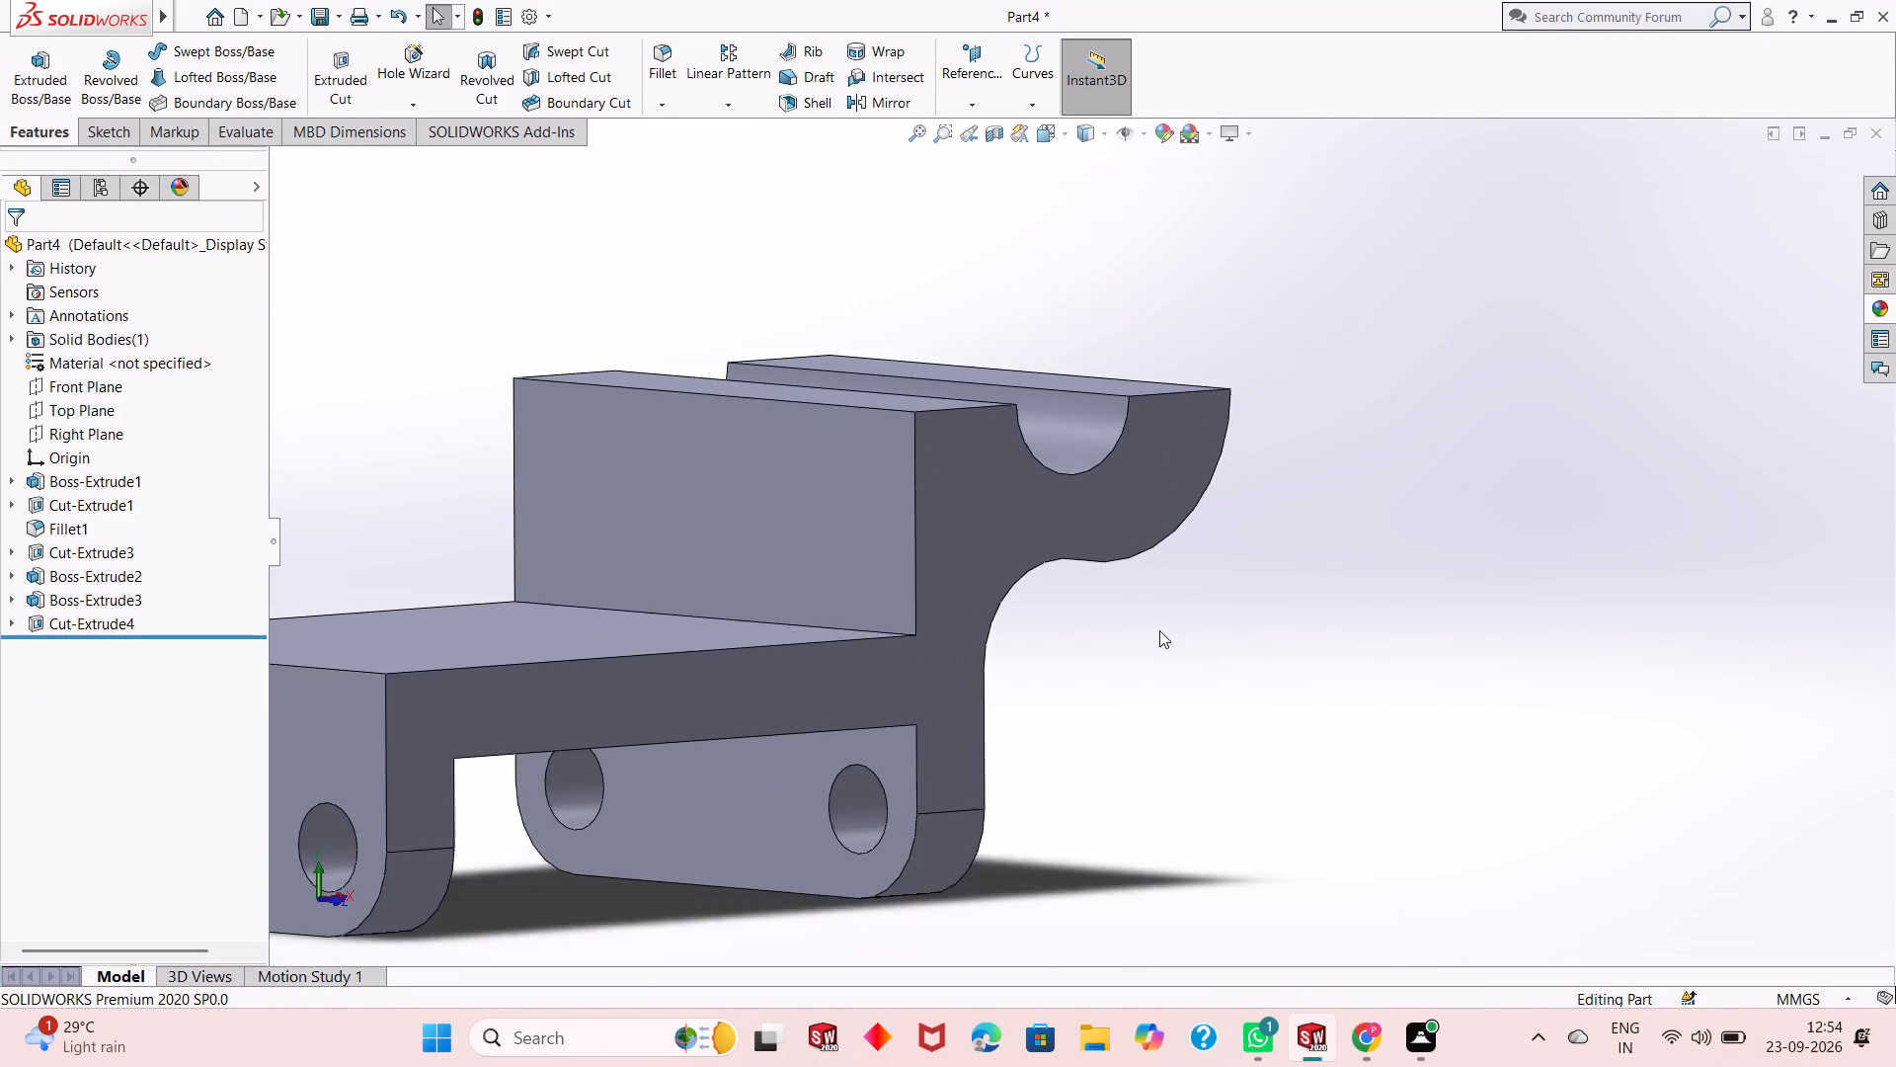
scroll(1159, 630, "up", 3)
middle_click_drag(1086, 516, 1067, 641)
scroll(995, 420, "down", 2)
middle_click_drag(969, 491, 973, 443)
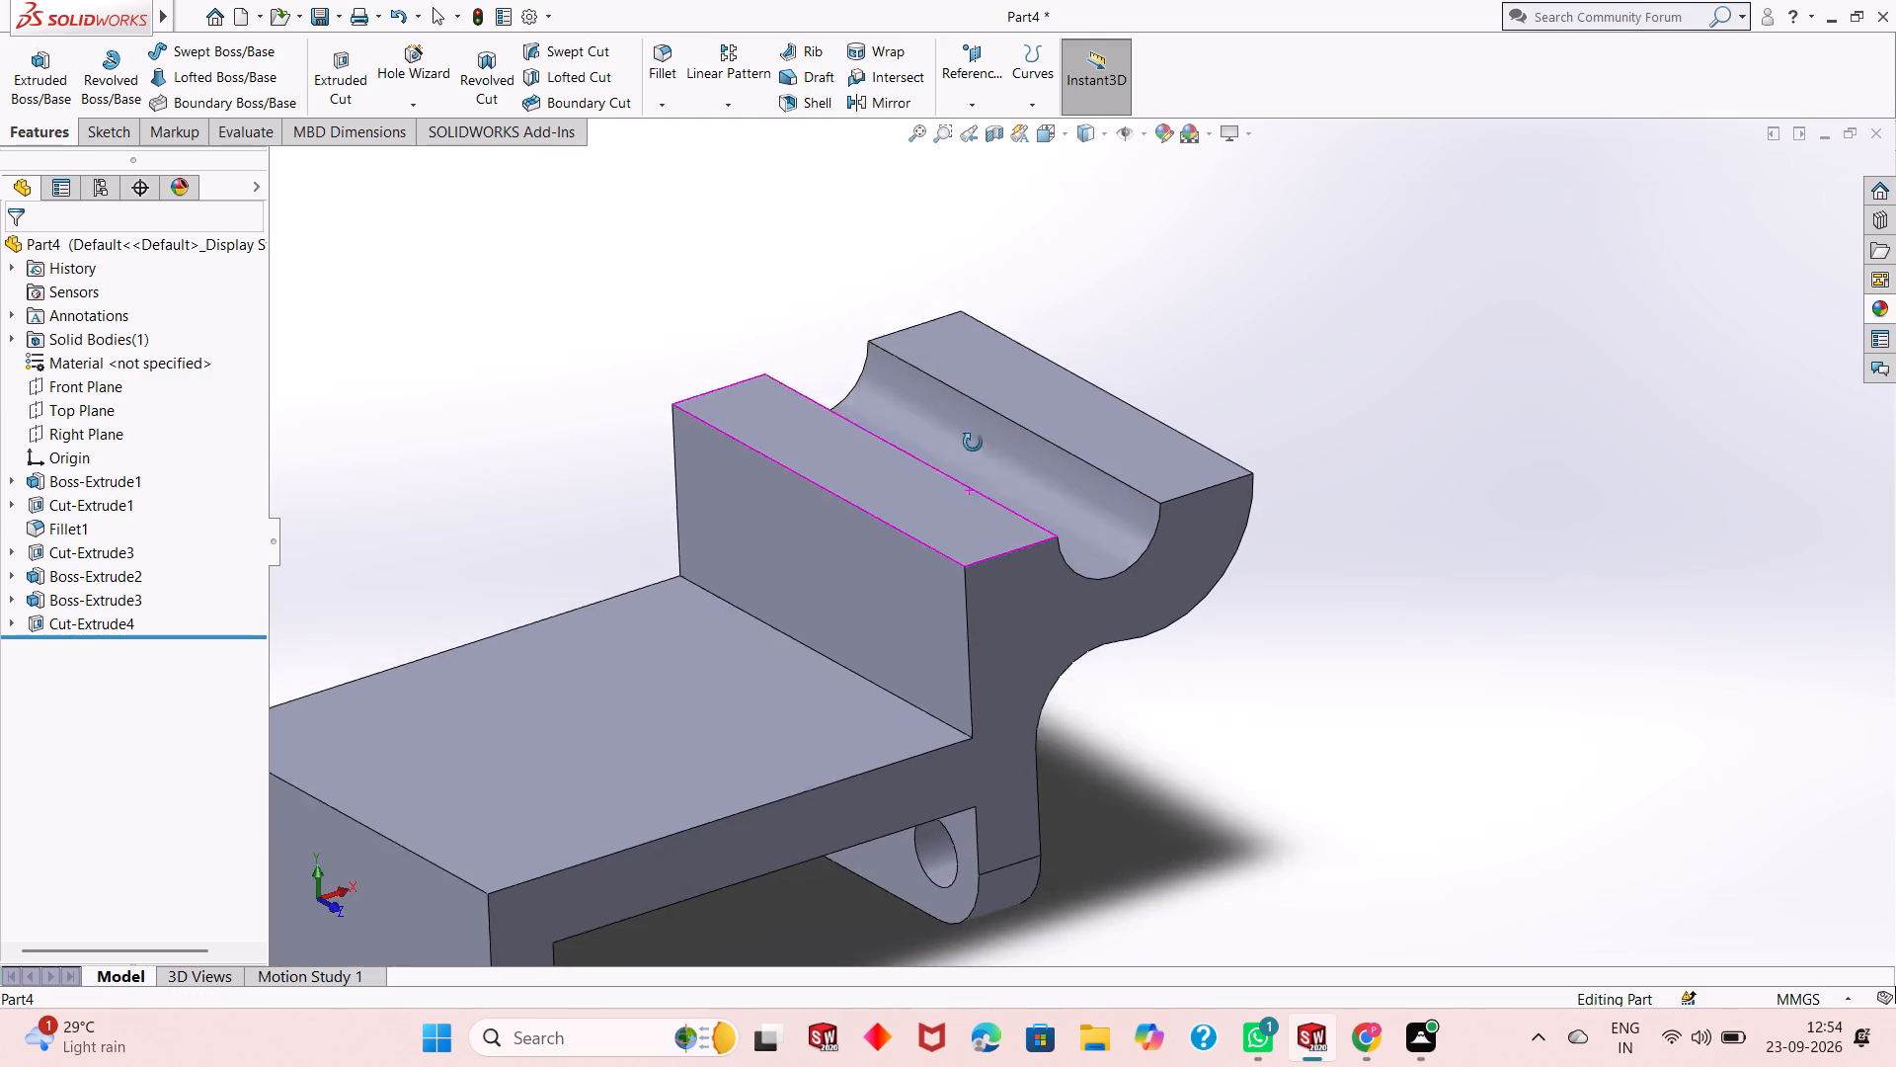
middle_click_drag(973, 443, 973, 423)
scroll(973, 424, "up", 1)
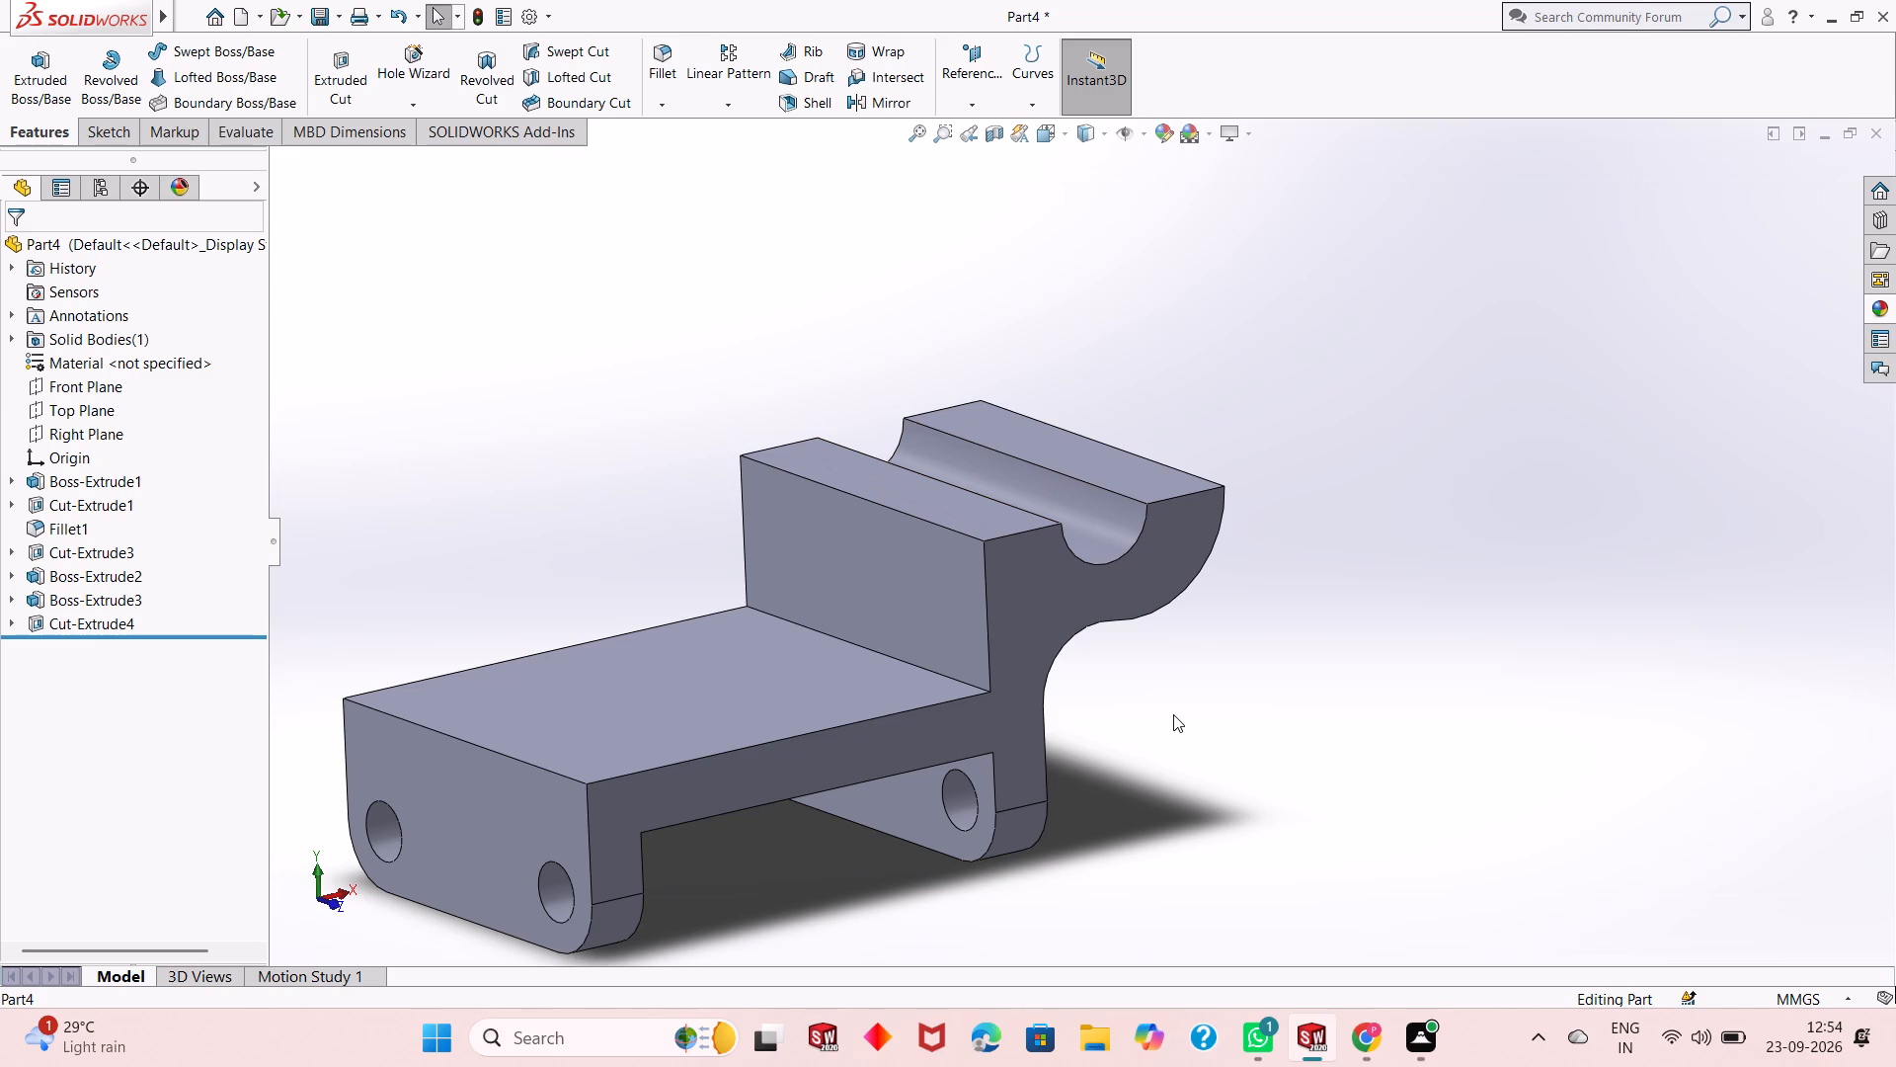
Undo the groove cut, the curved overhang and both of their sketches, back to the plain upright wall.
key("ctrl+z")
key("ctrl+z")
key("ctrl+z")
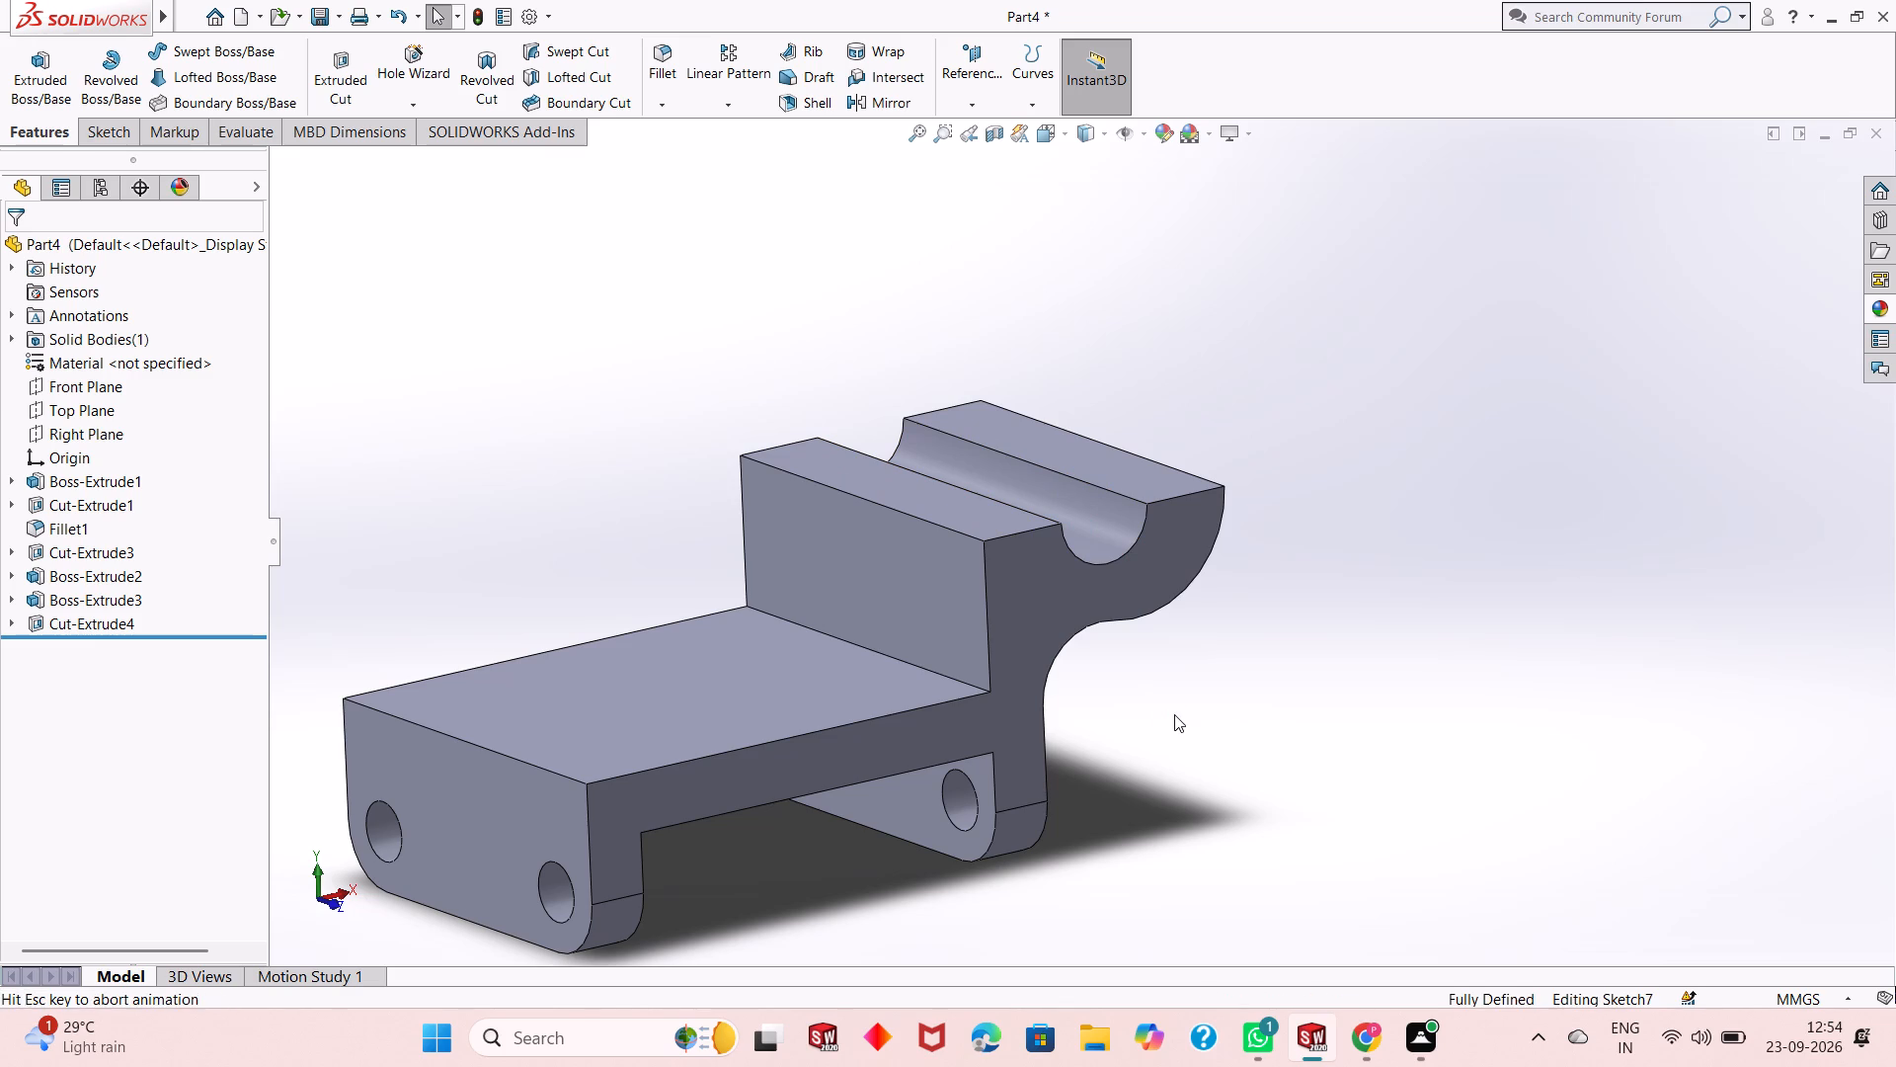
key("ctrl+z")
key("ctrl+z")
key("ctrl+z")
key("ctrl+z")
key("ctrl+z")
key("ctrl+z")
key("ctrl+z")
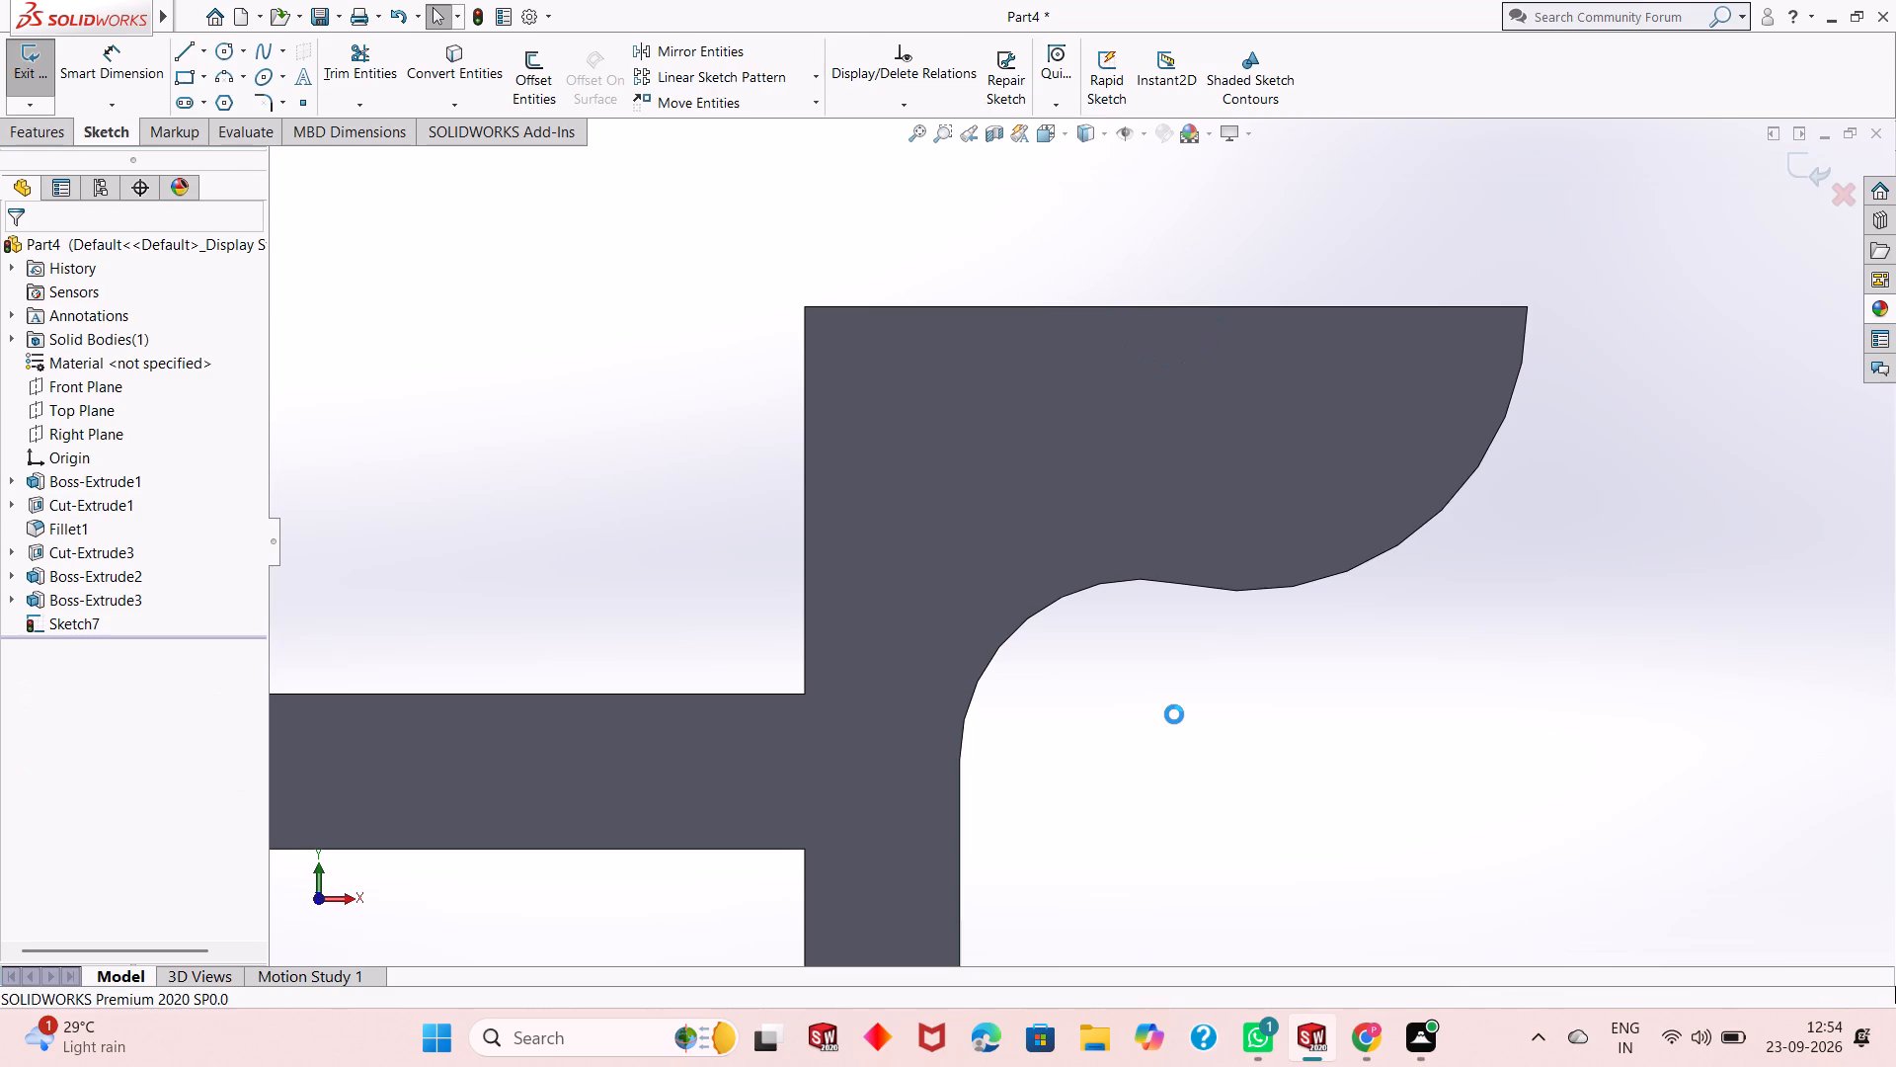
key("ctrl+z")
key("ctrl+z")
key("ctrl+z")
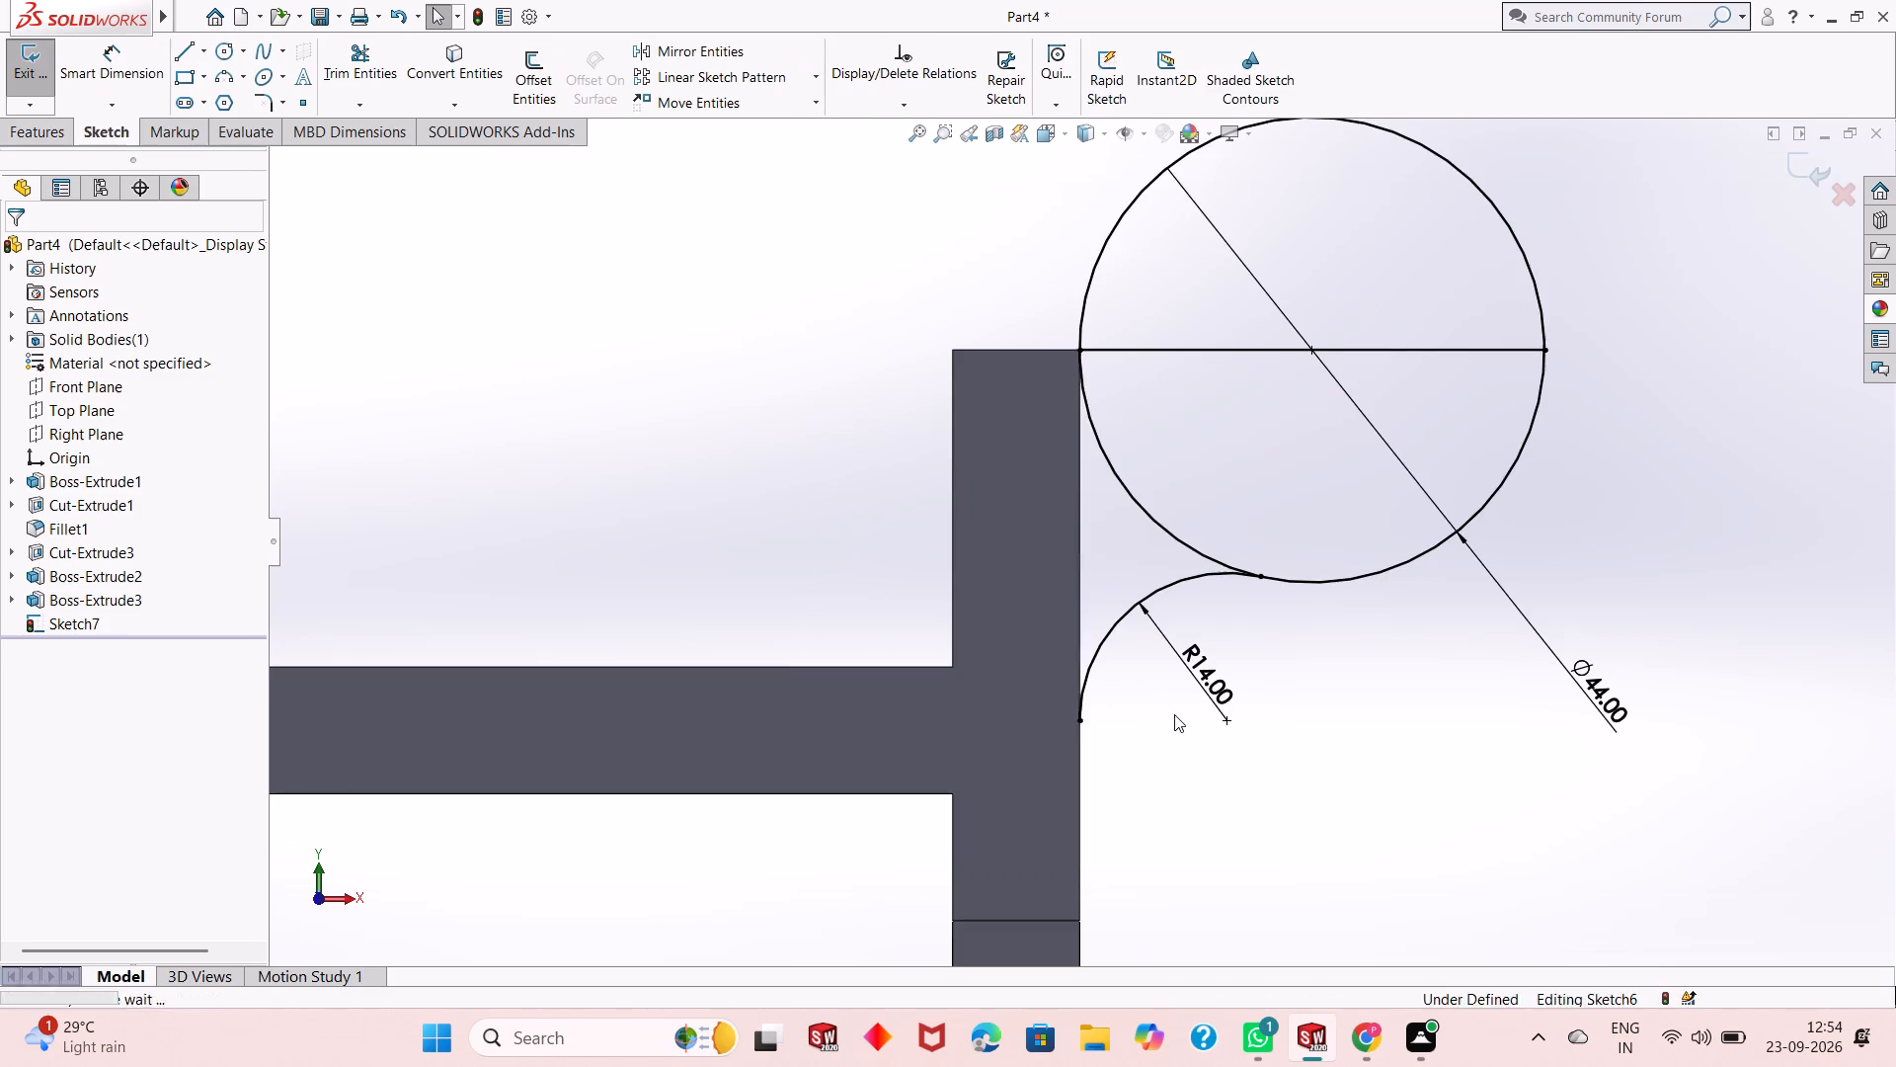
key("ctrl+z")
key("ctrl+z")
key("ctrl+z")
key("ctrl+z")
key("ctrl+z")
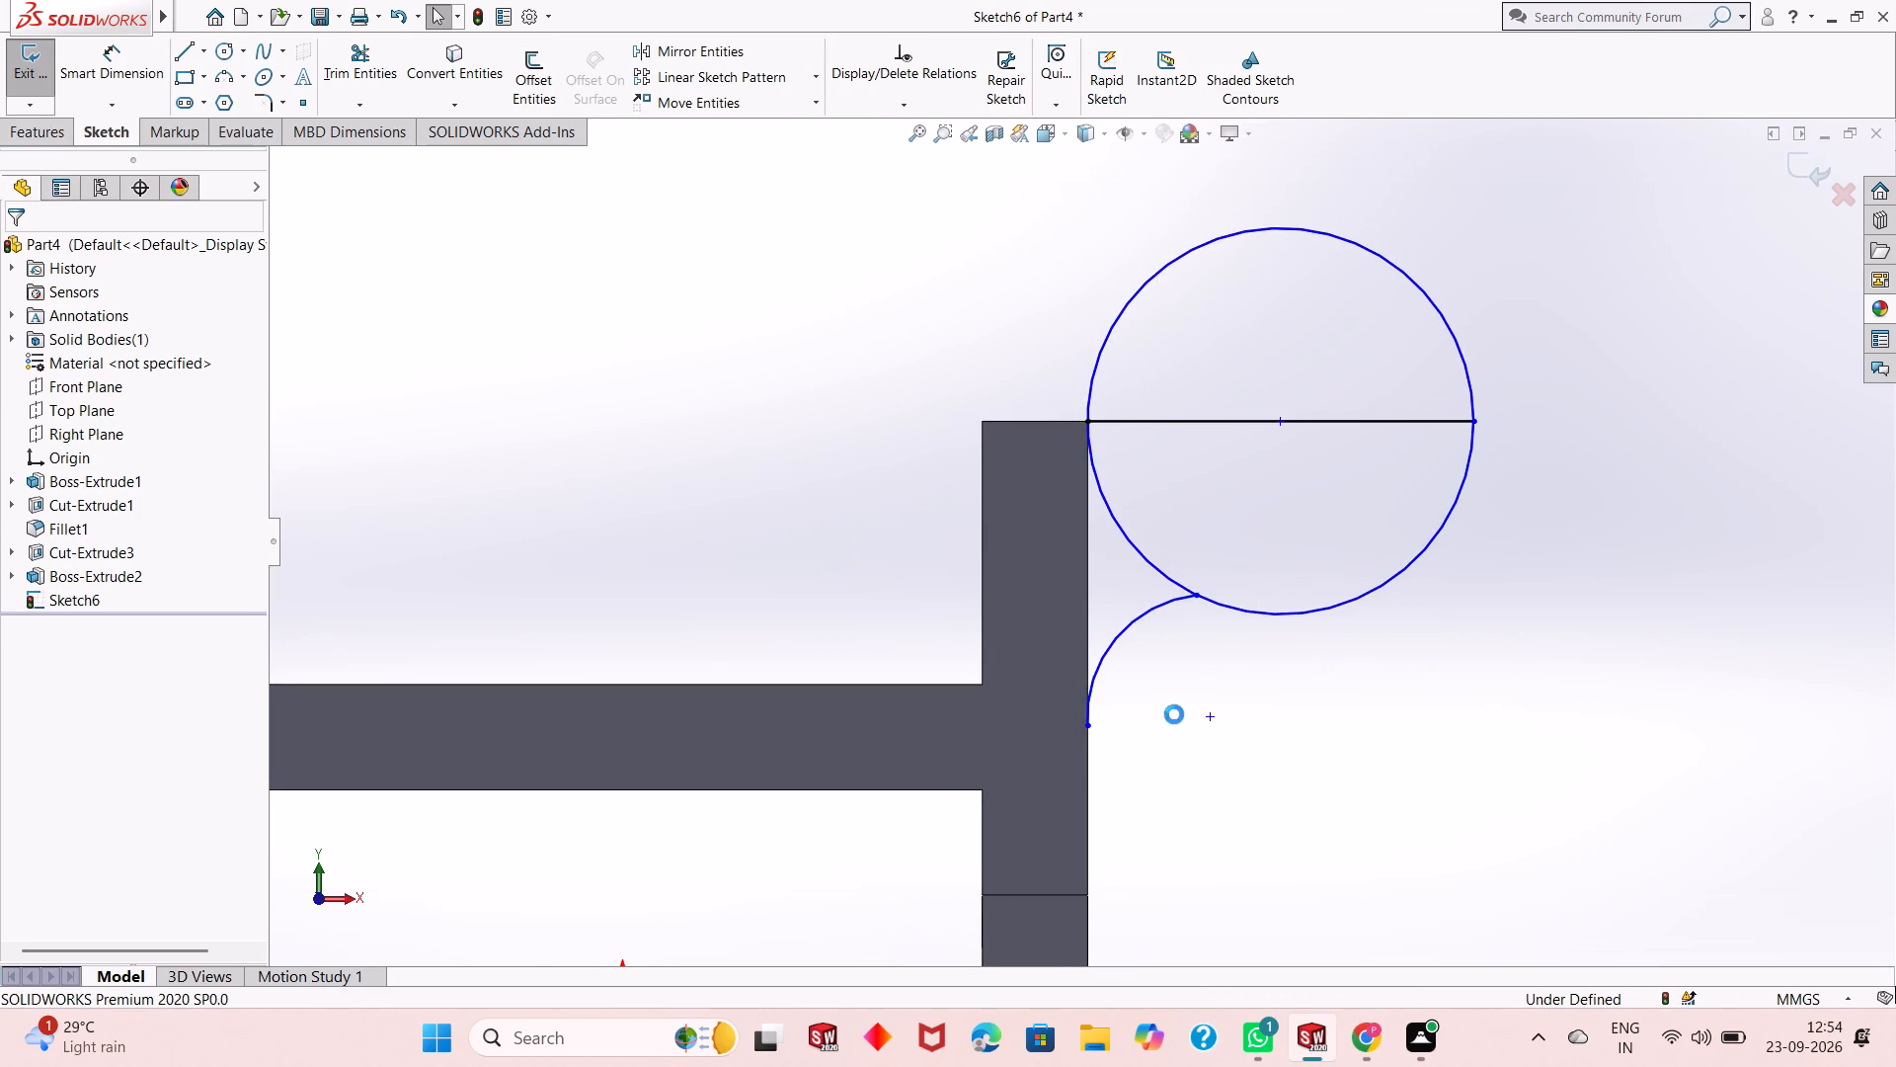
key("ctrl+z")
key("ctrl+z")
key("ctrl+z")
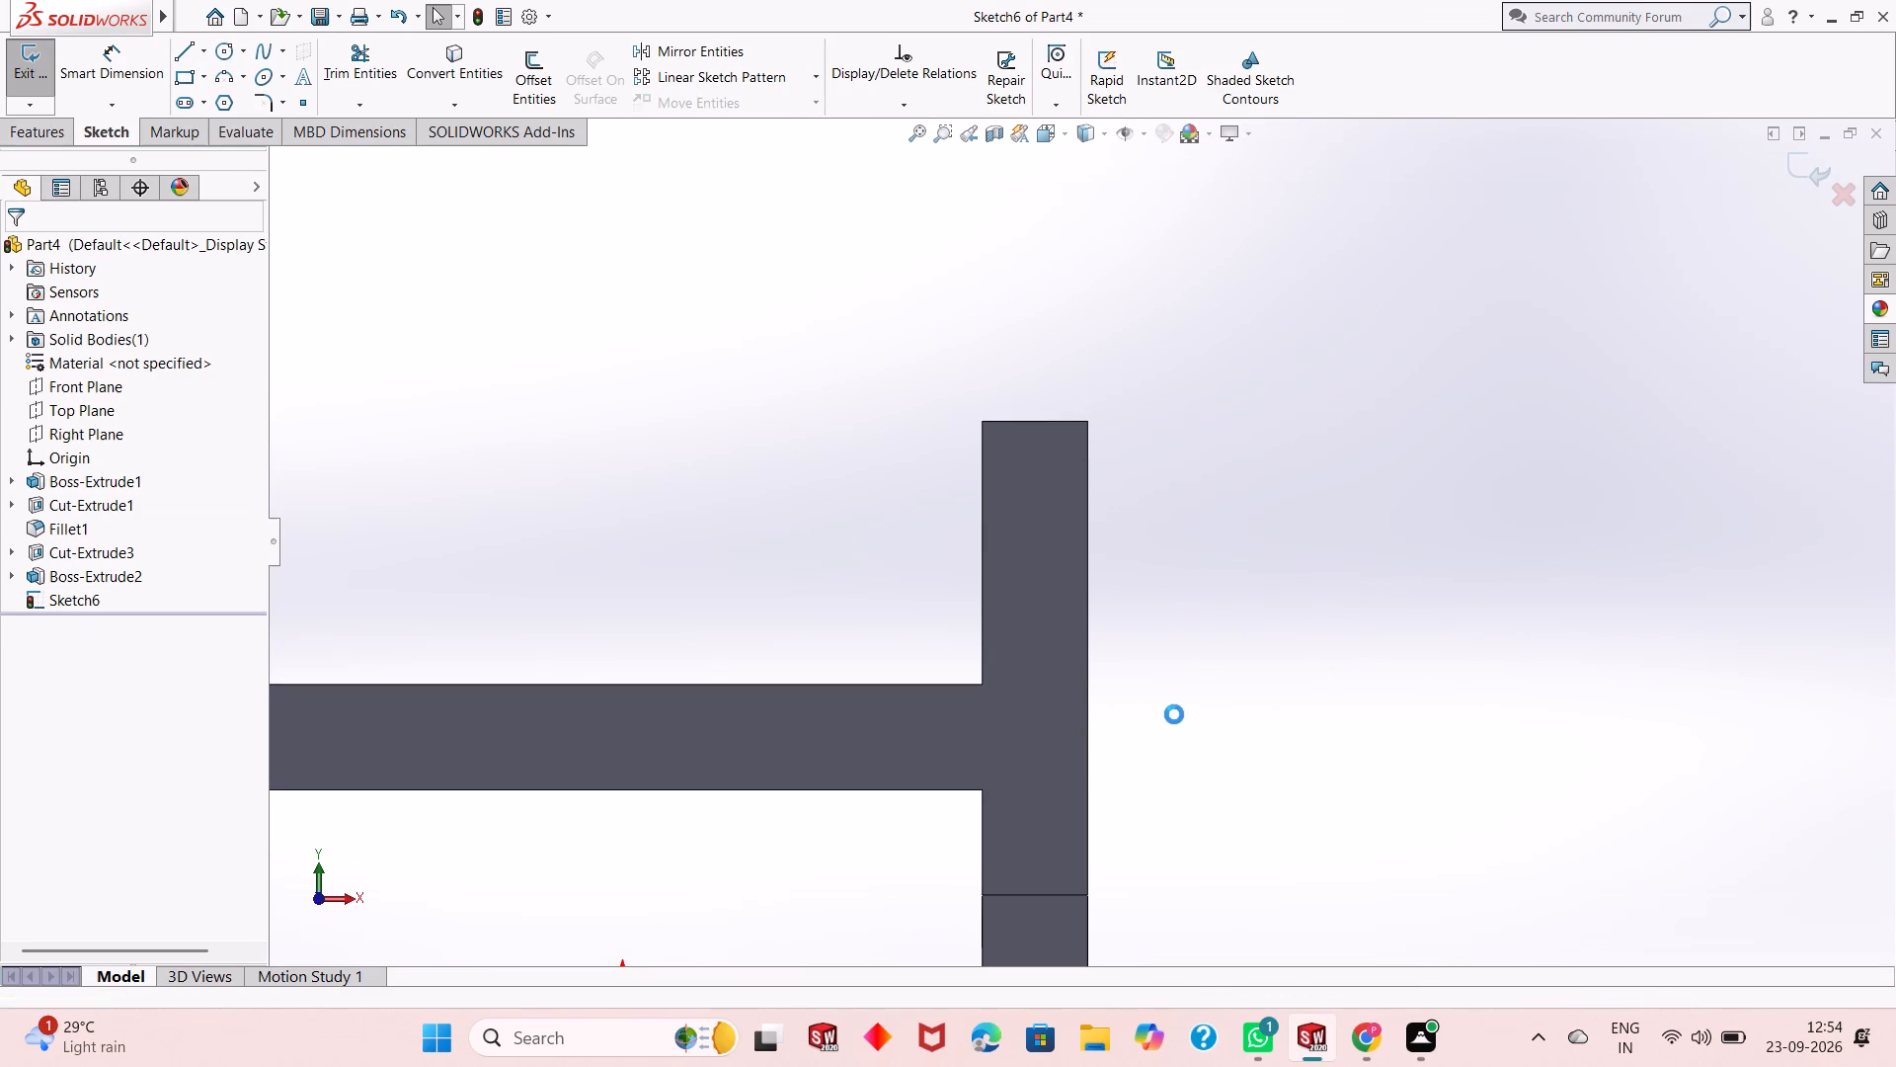
Edit the upright wall's sketch to set its height to 34 mm, and rebuild the wall.
middle_click_drag(1157, 644, 1211, 676)
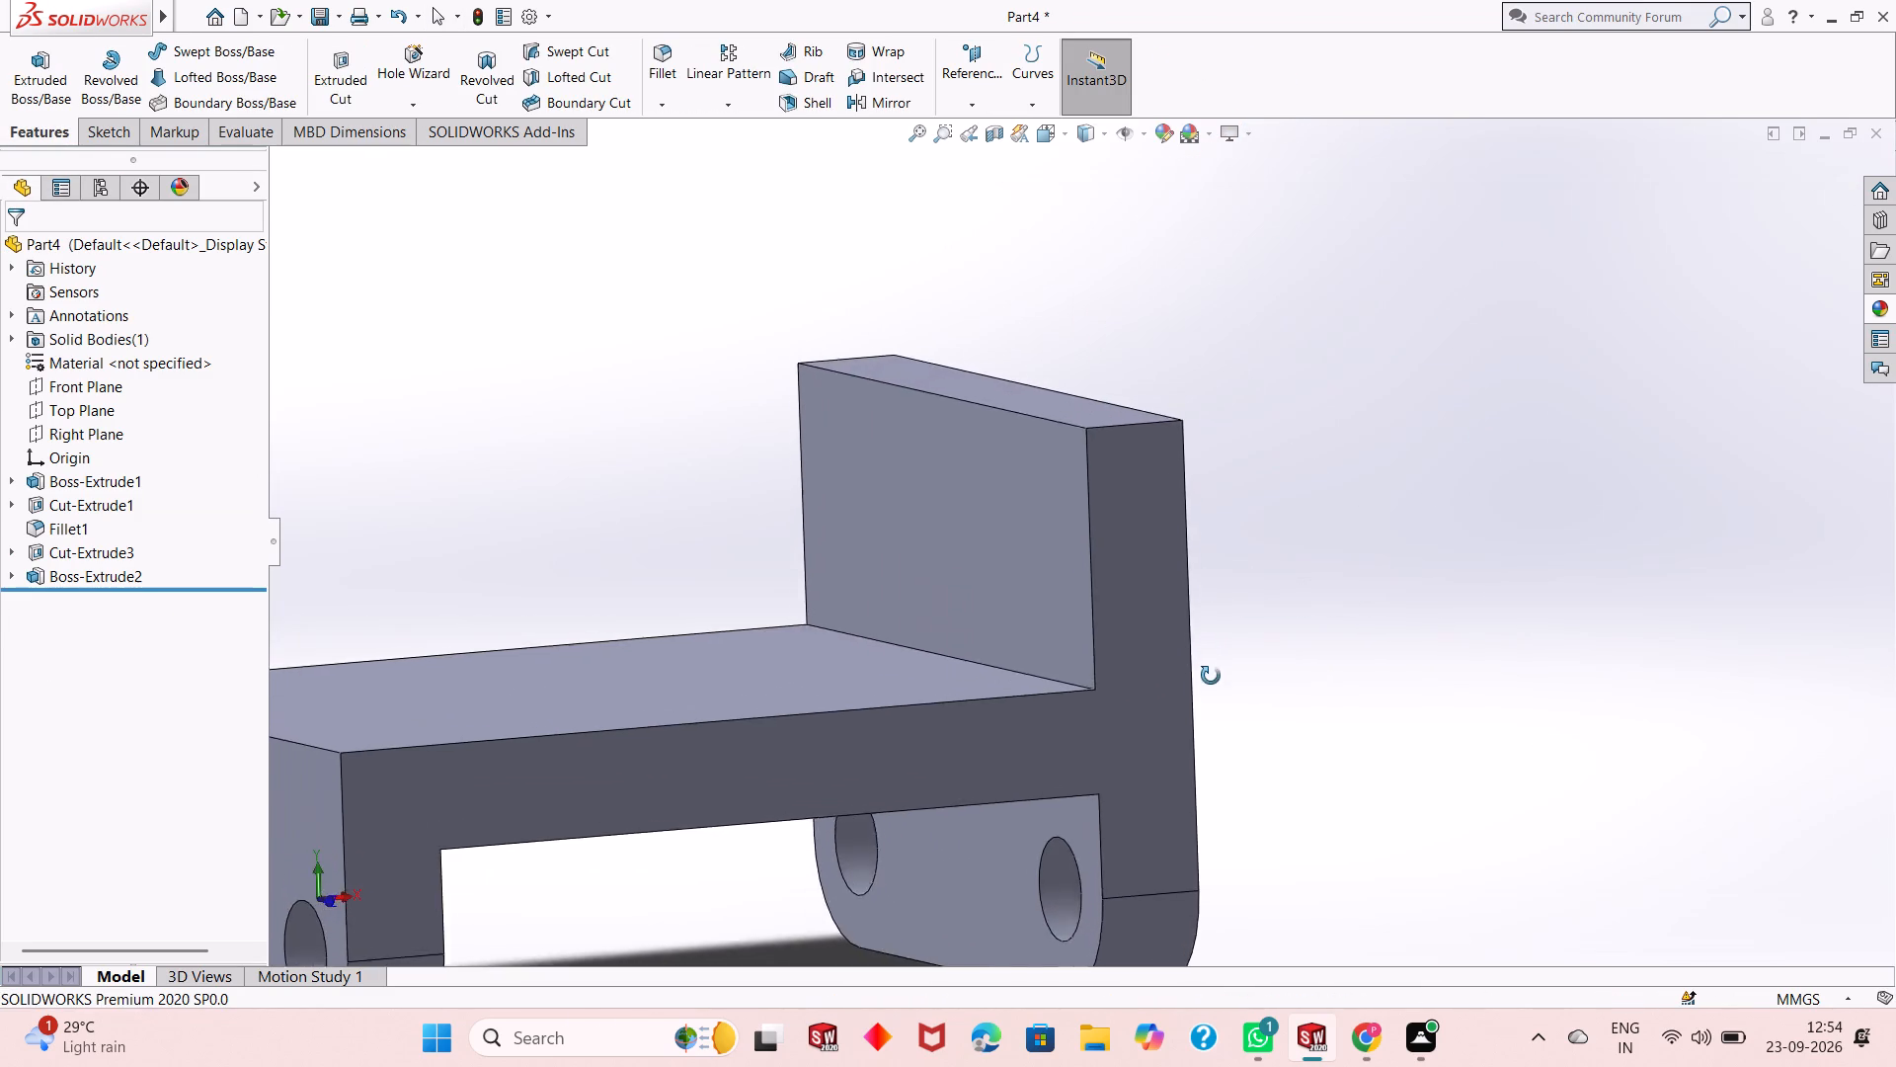
middle_click_drag(1211, 676, 1191, 701)
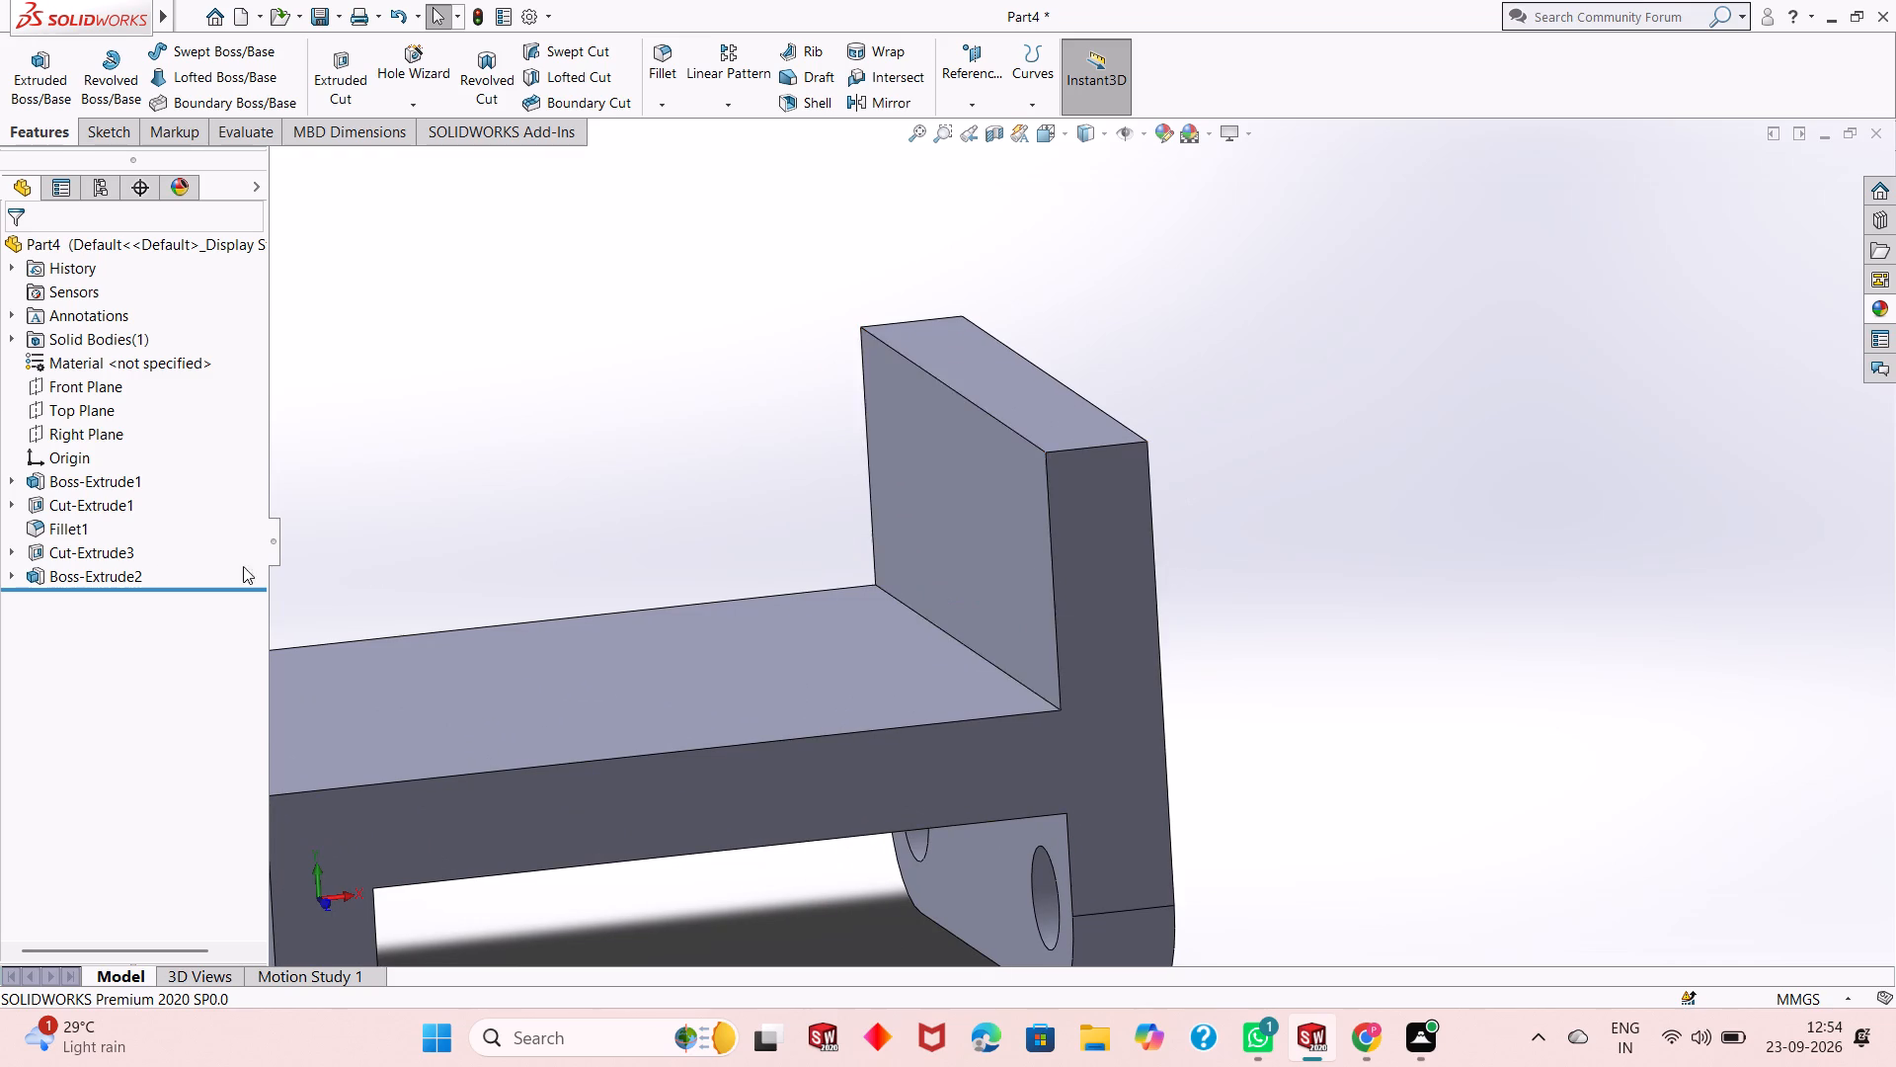
left_click(102, 570)
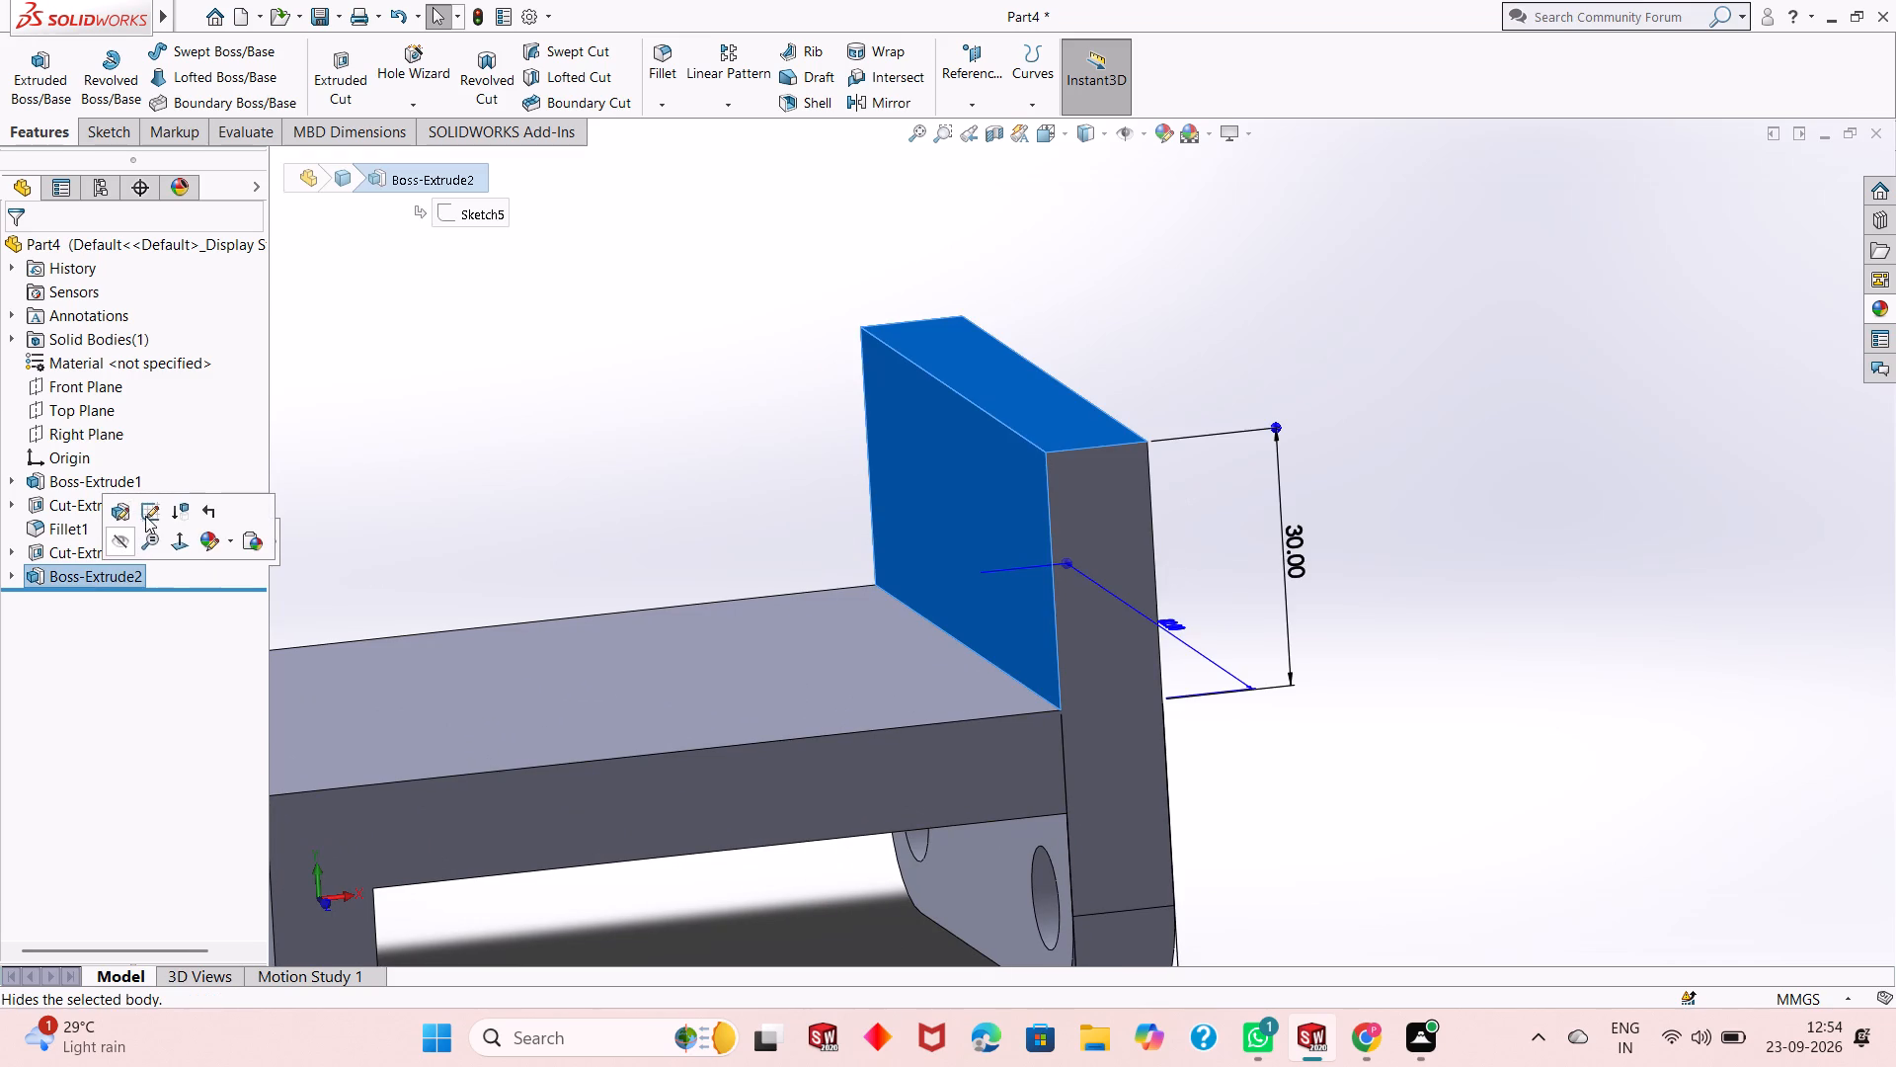
left_click(153, 510)
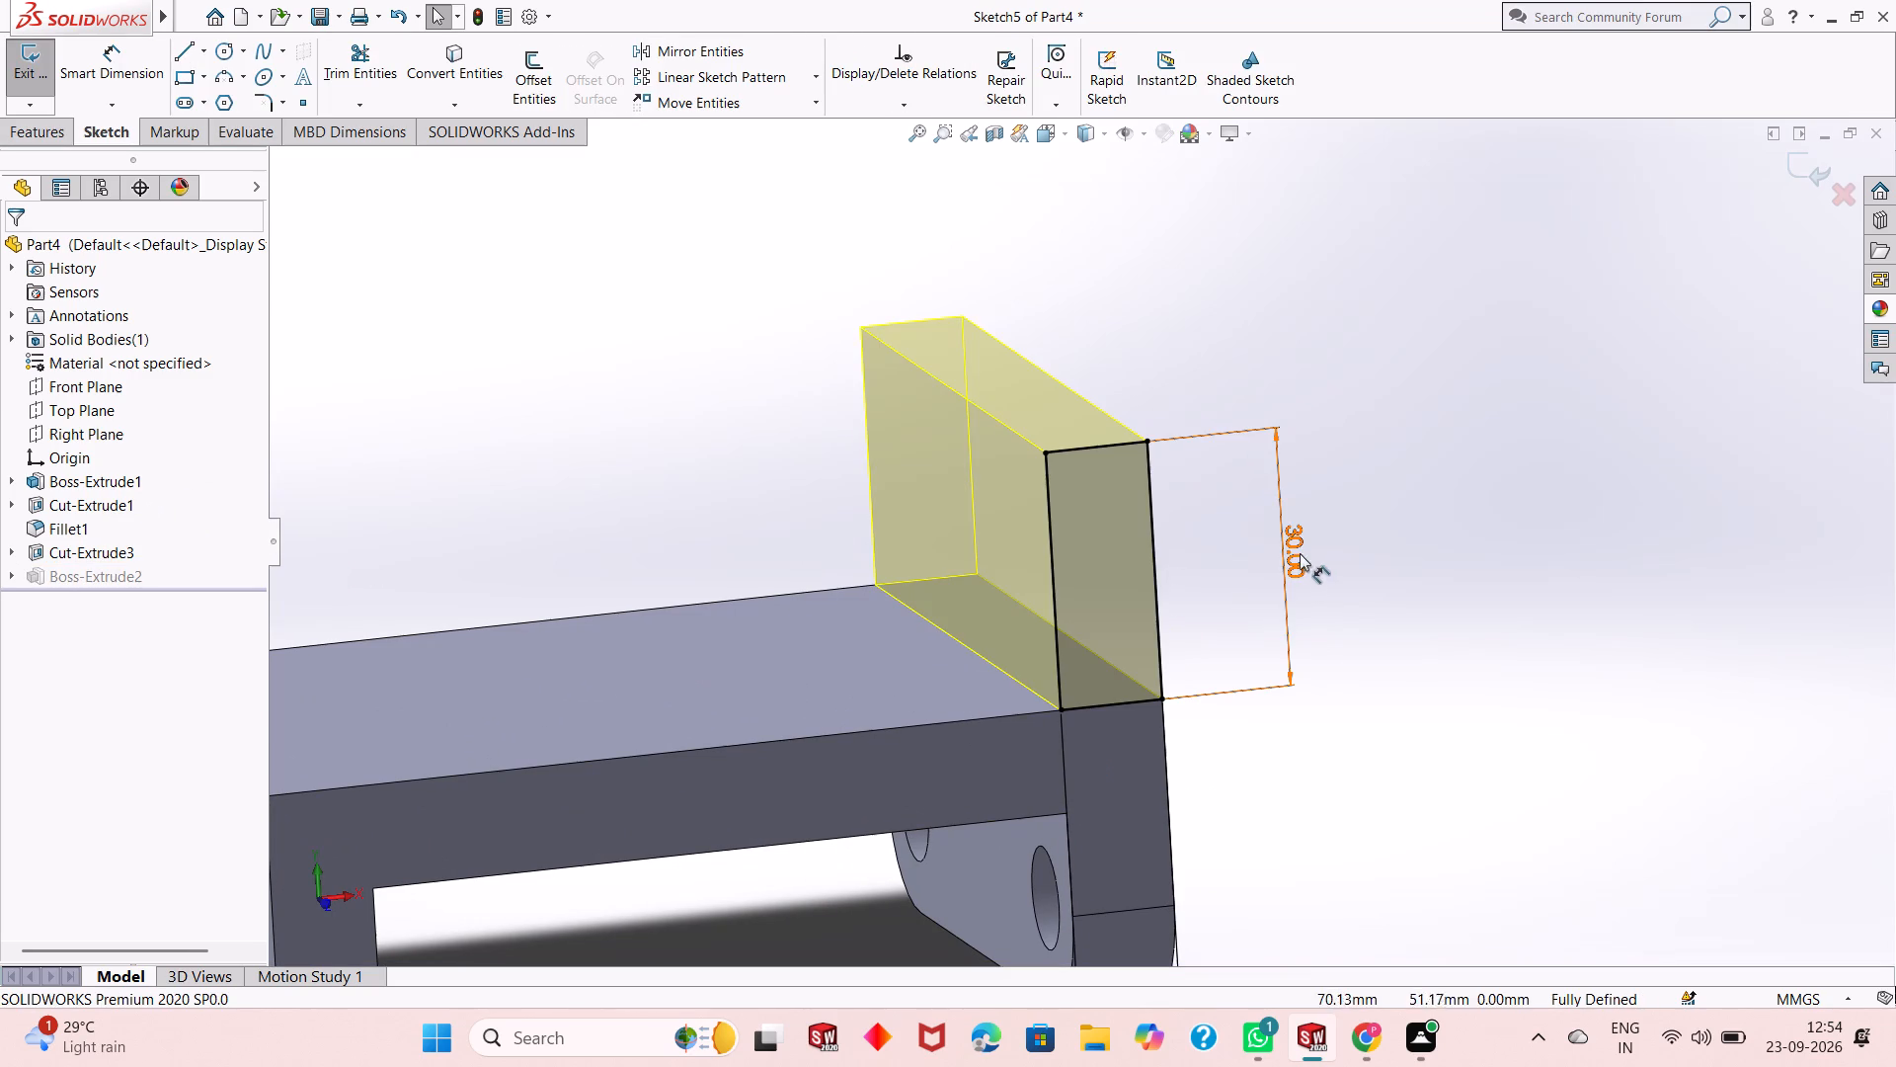
double_click(1300, 551)
type("34")
key("Return")
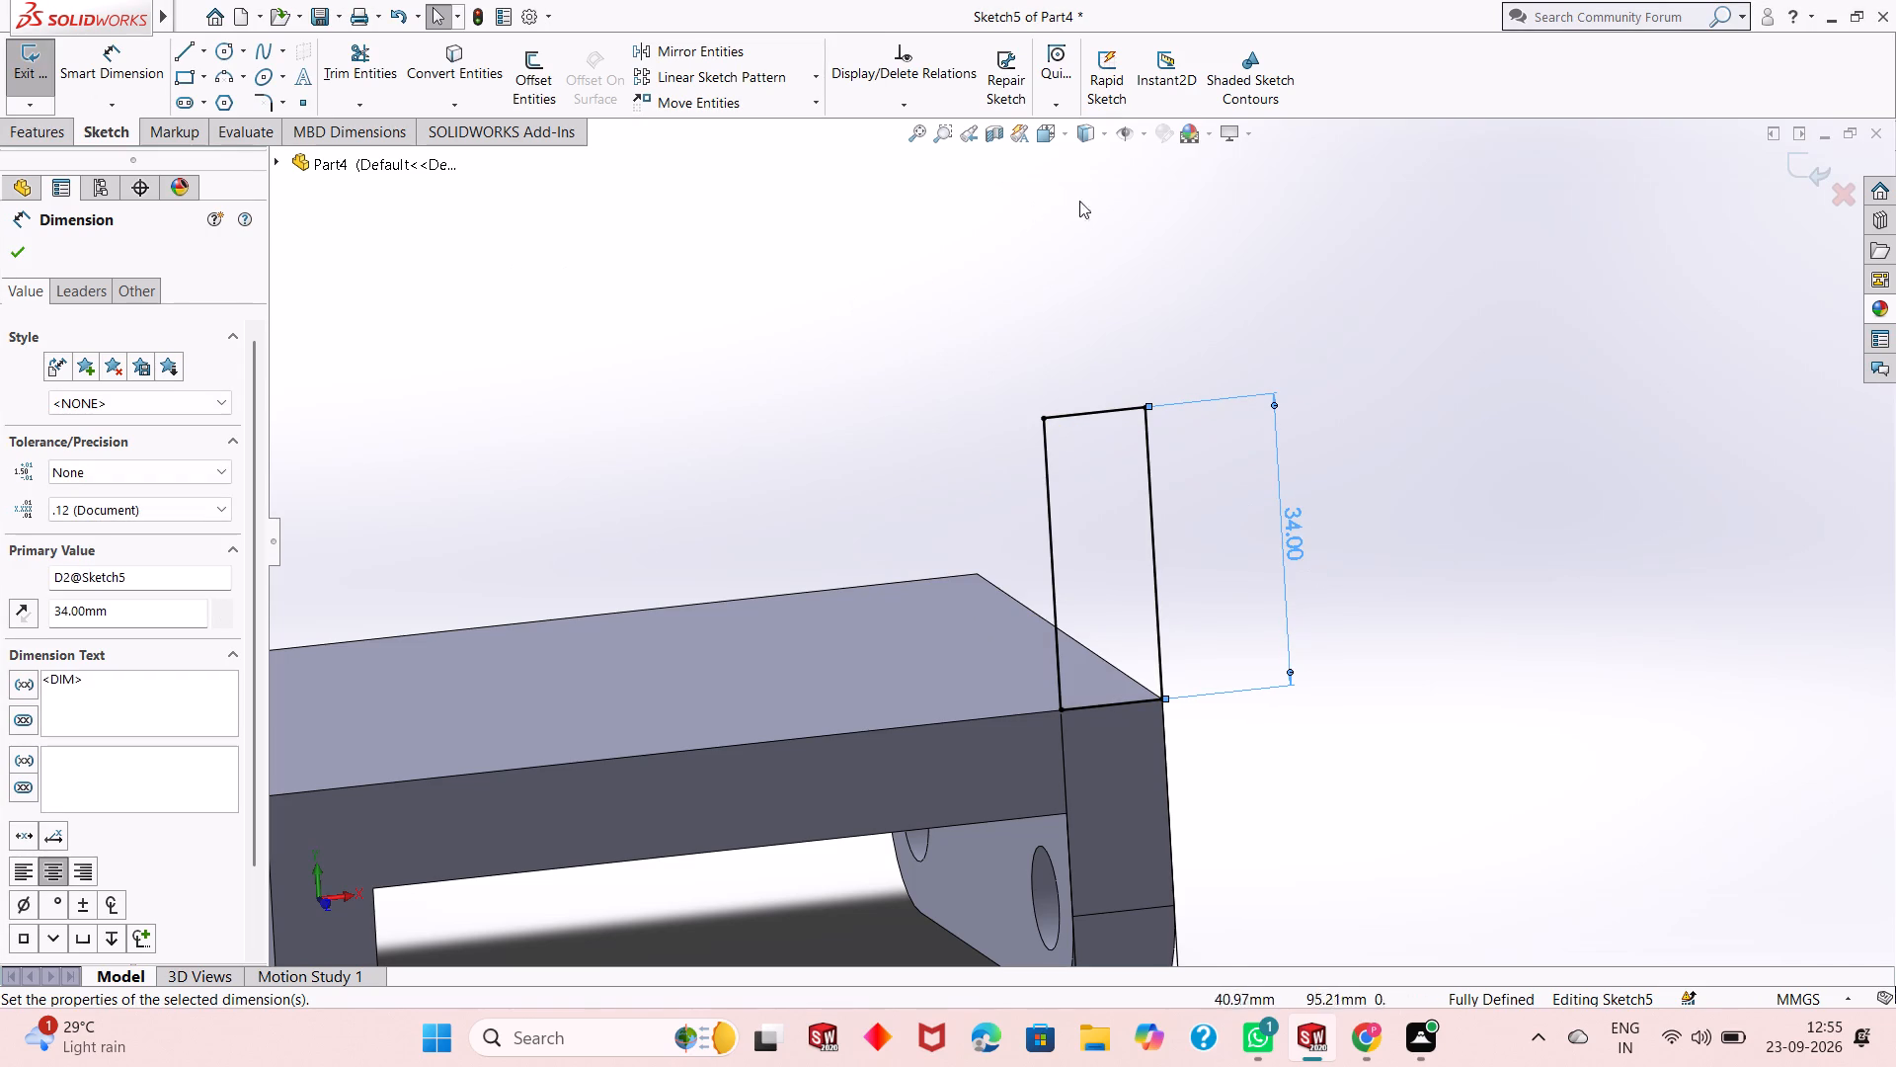
left_click(1791, 165)
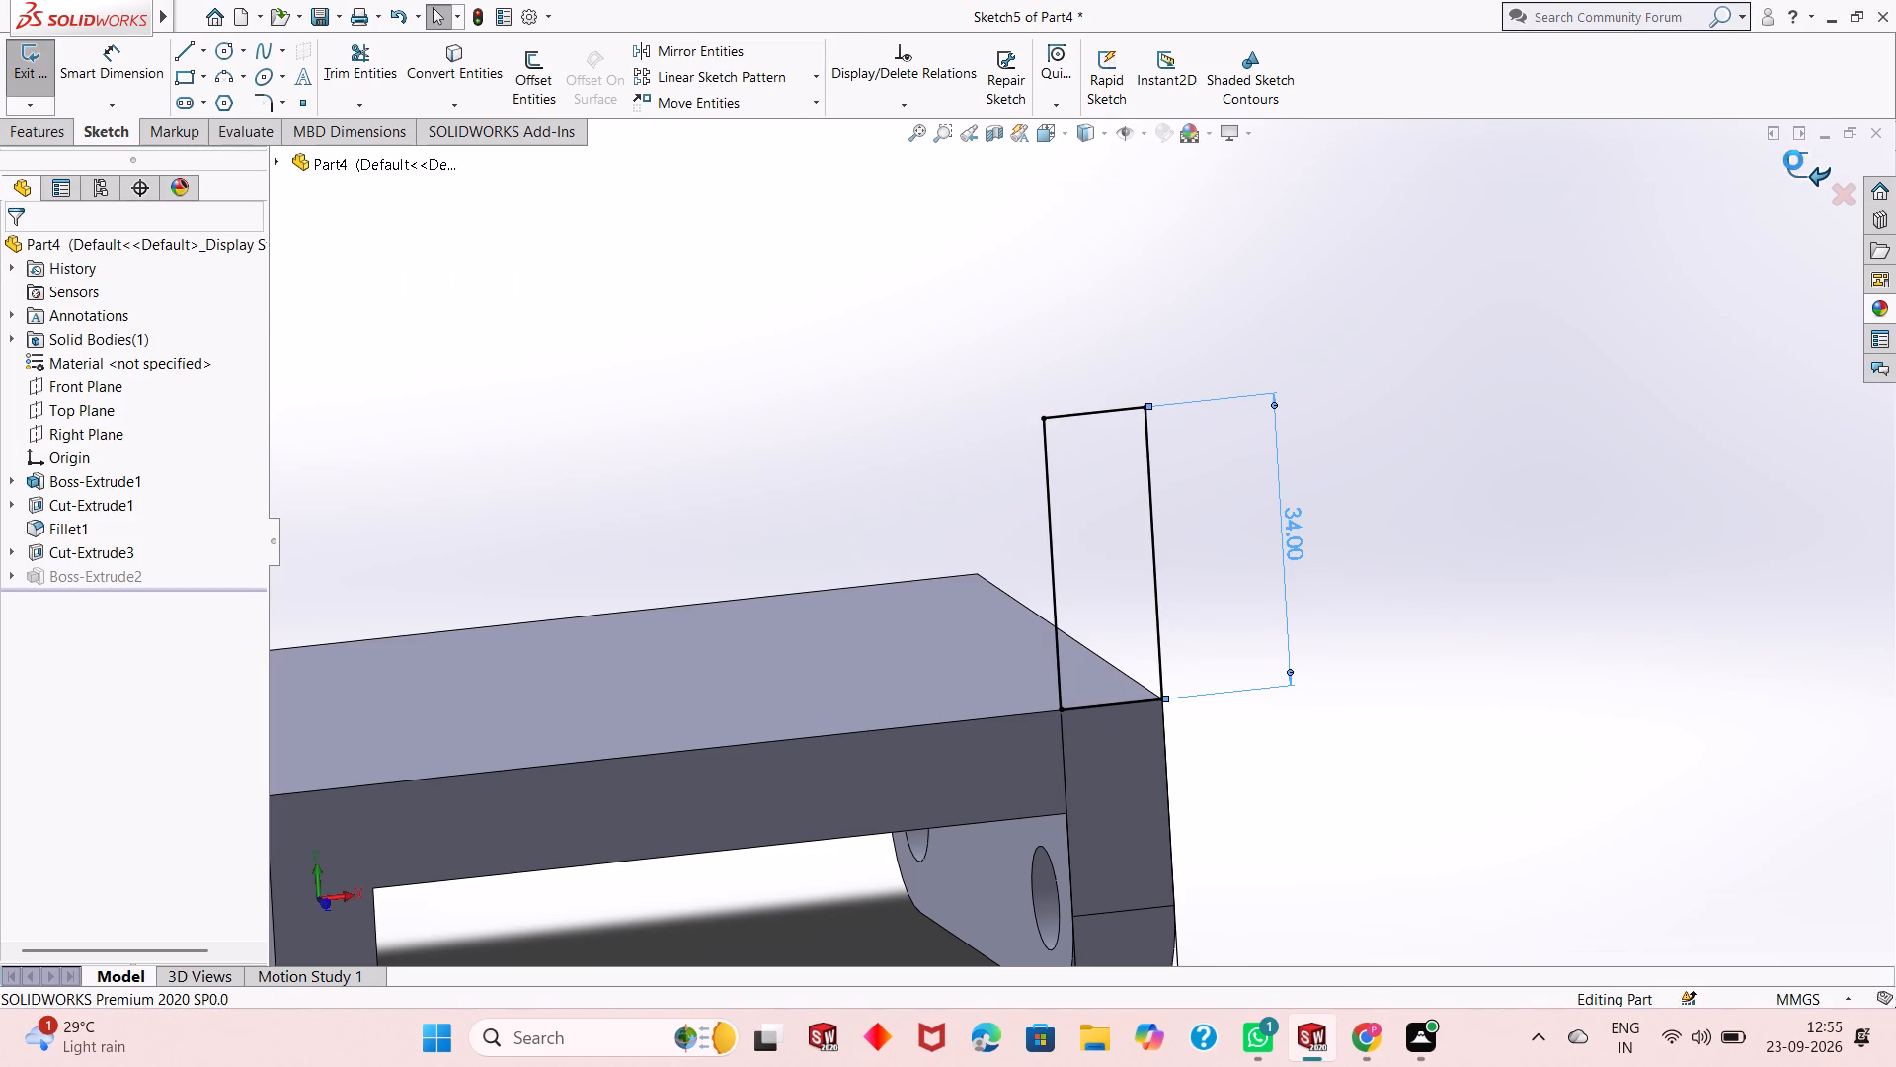
Reopen the upright wall's sketch to check its height dimension, and exit the sketch.
left_click(84, 587)
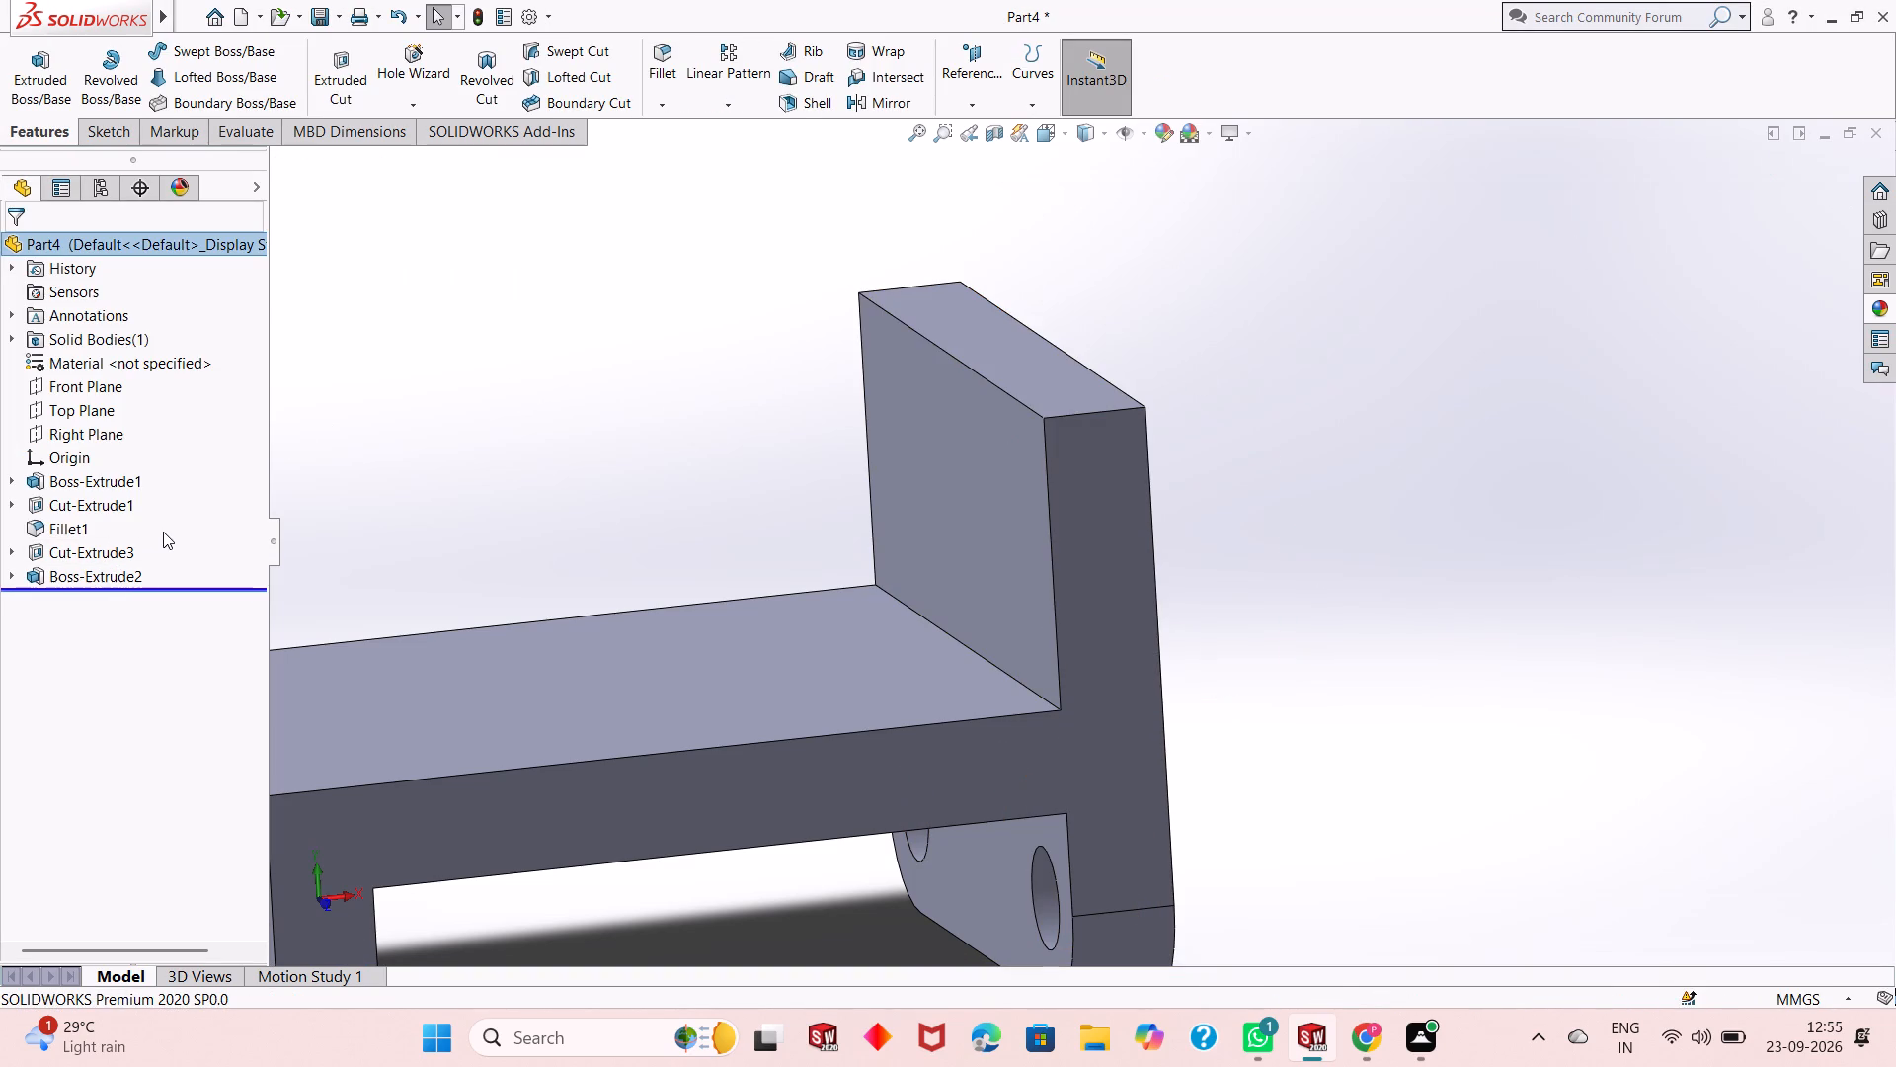
key("Escape")
key("Escape")
key("Escape")
left_click(118, 581)
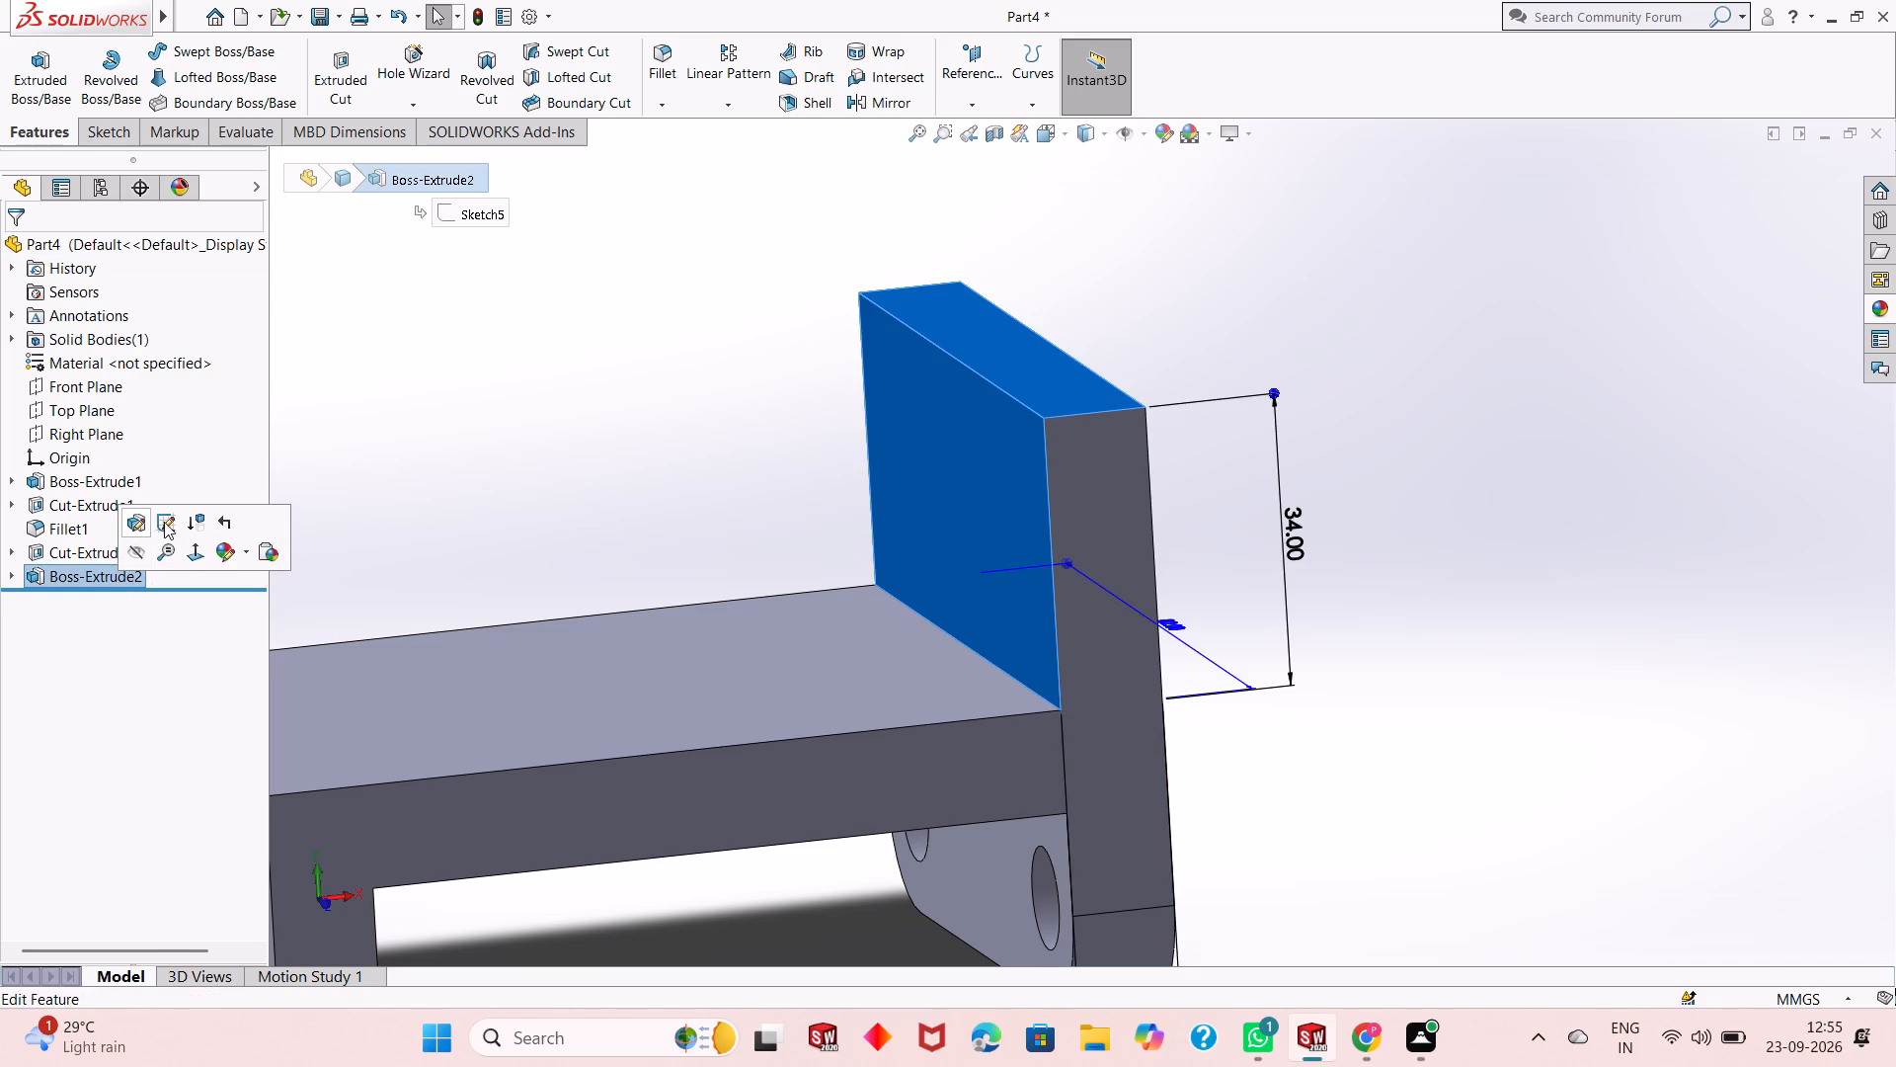
left_click(173, 518)
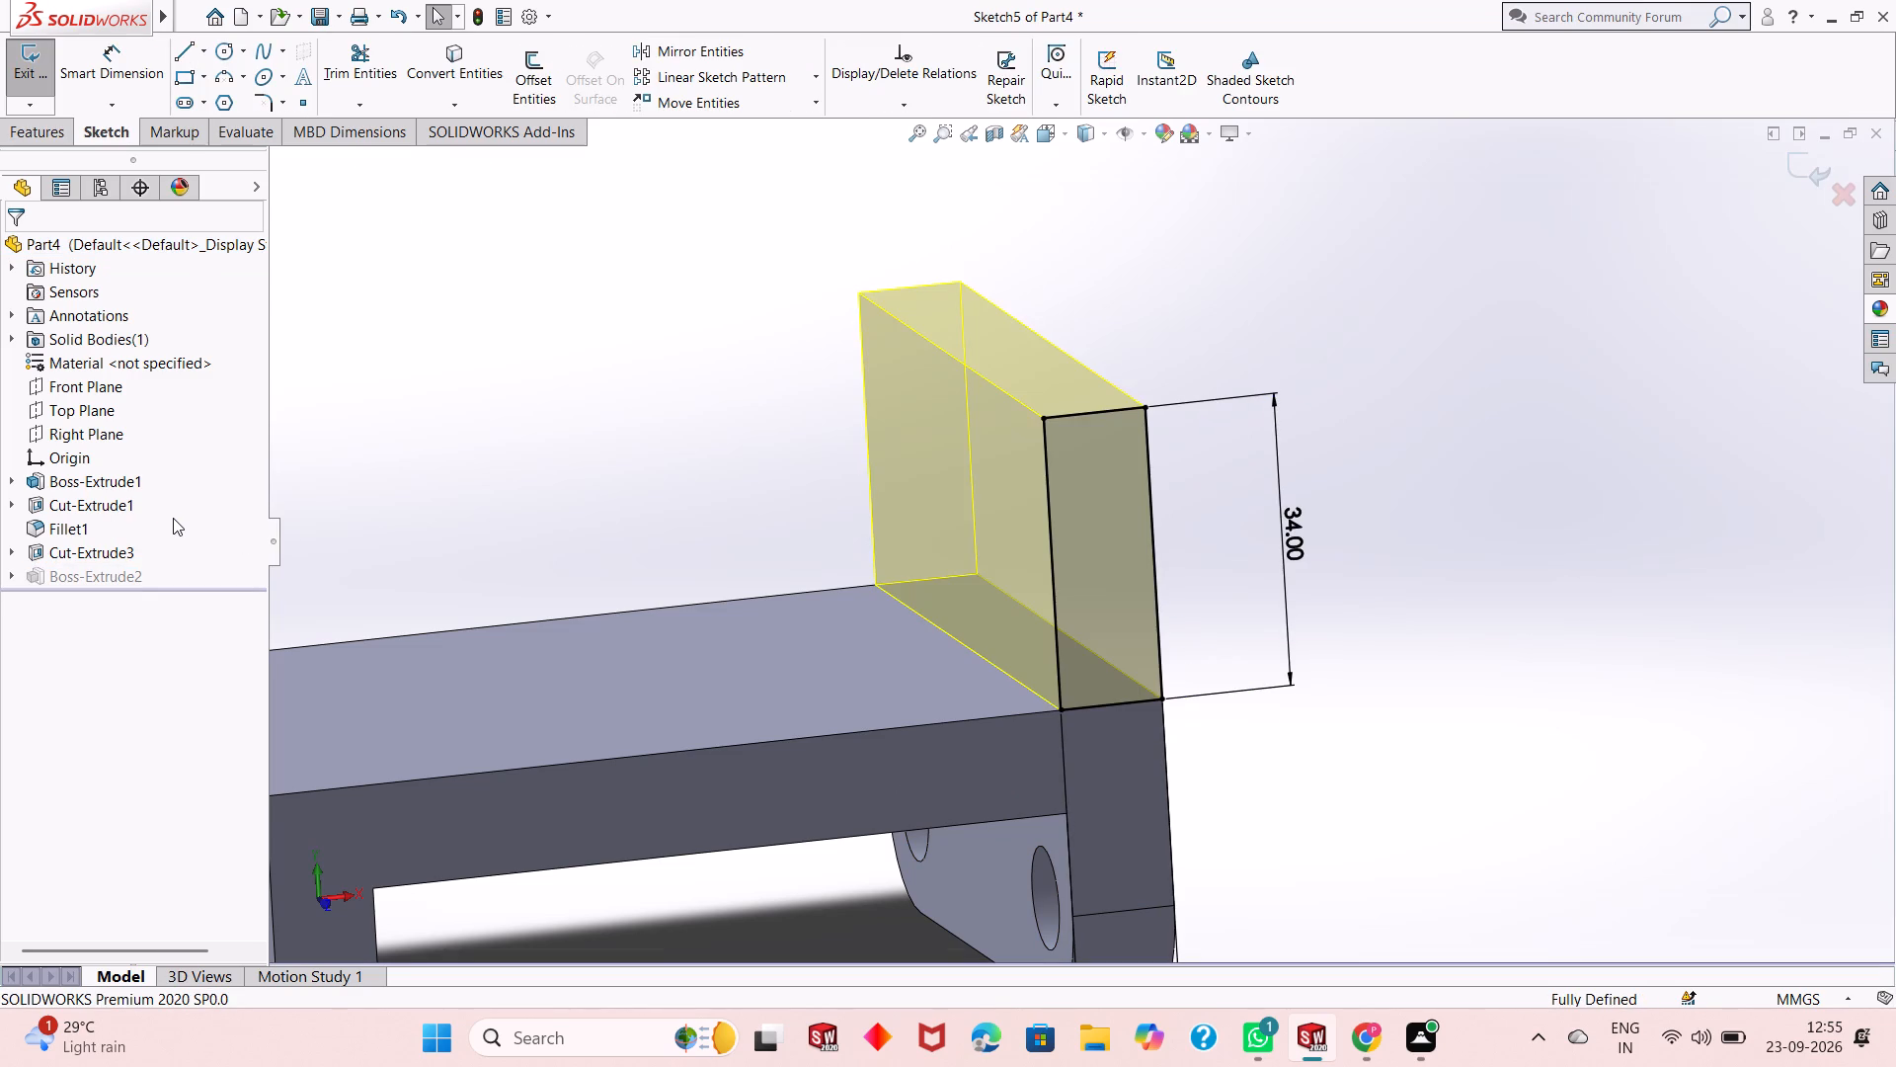
key("Escape")
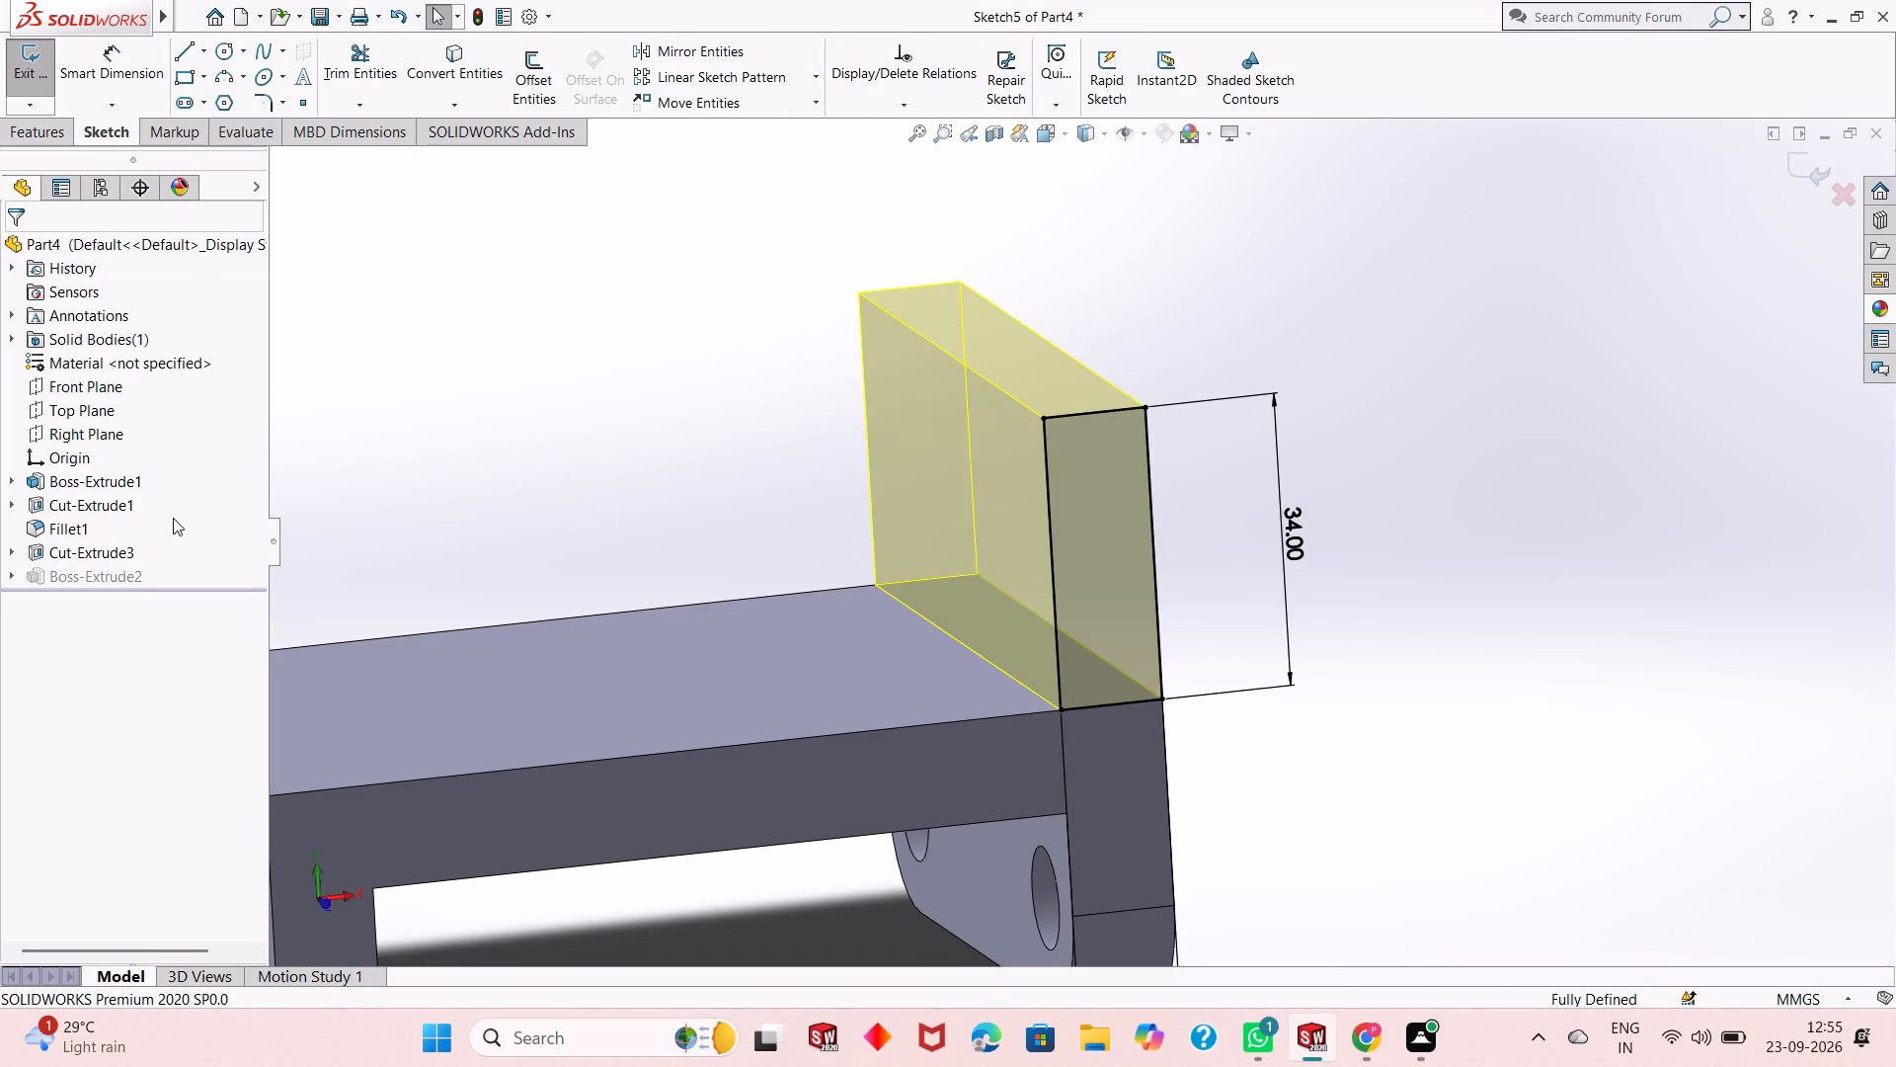
key("Escape")
key("Escape")
key("Escape")
key("Escape")
key("Escape")
key("Escape")
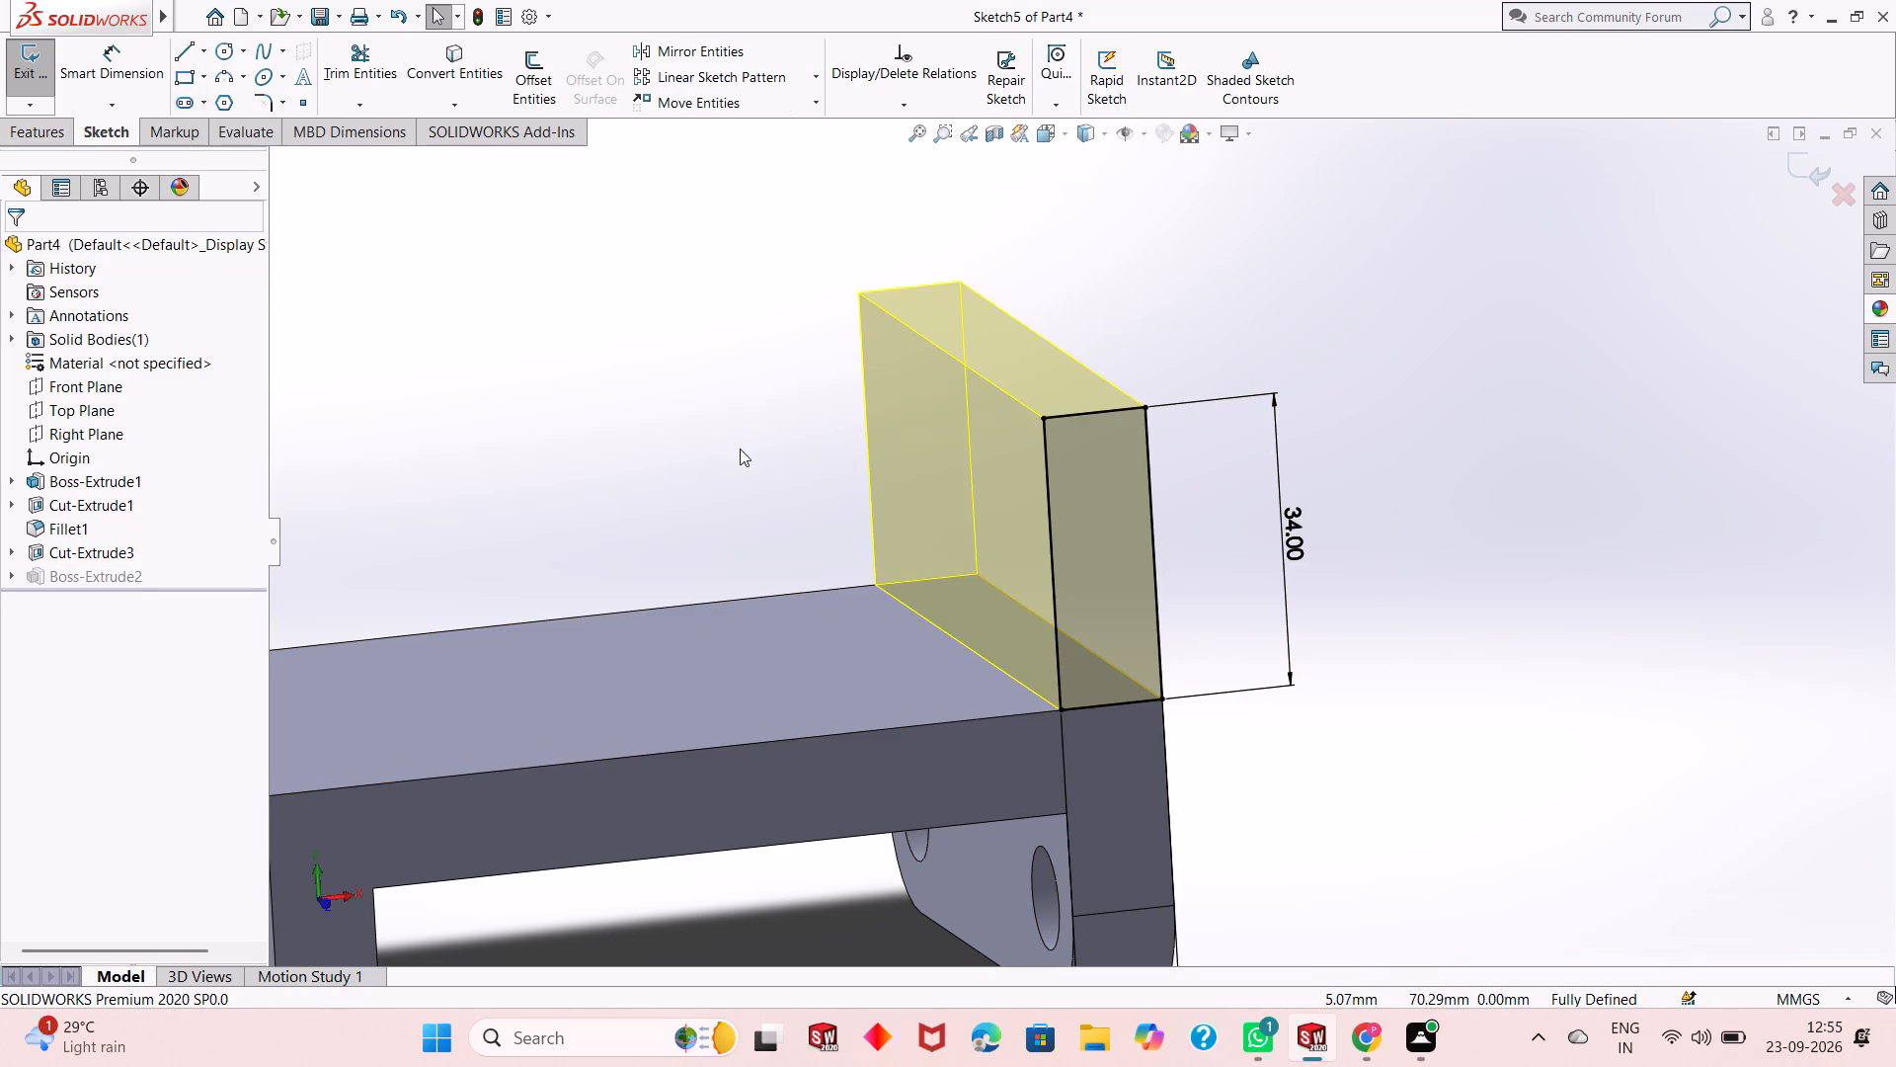
key("Escape")
left_click(353, 478)
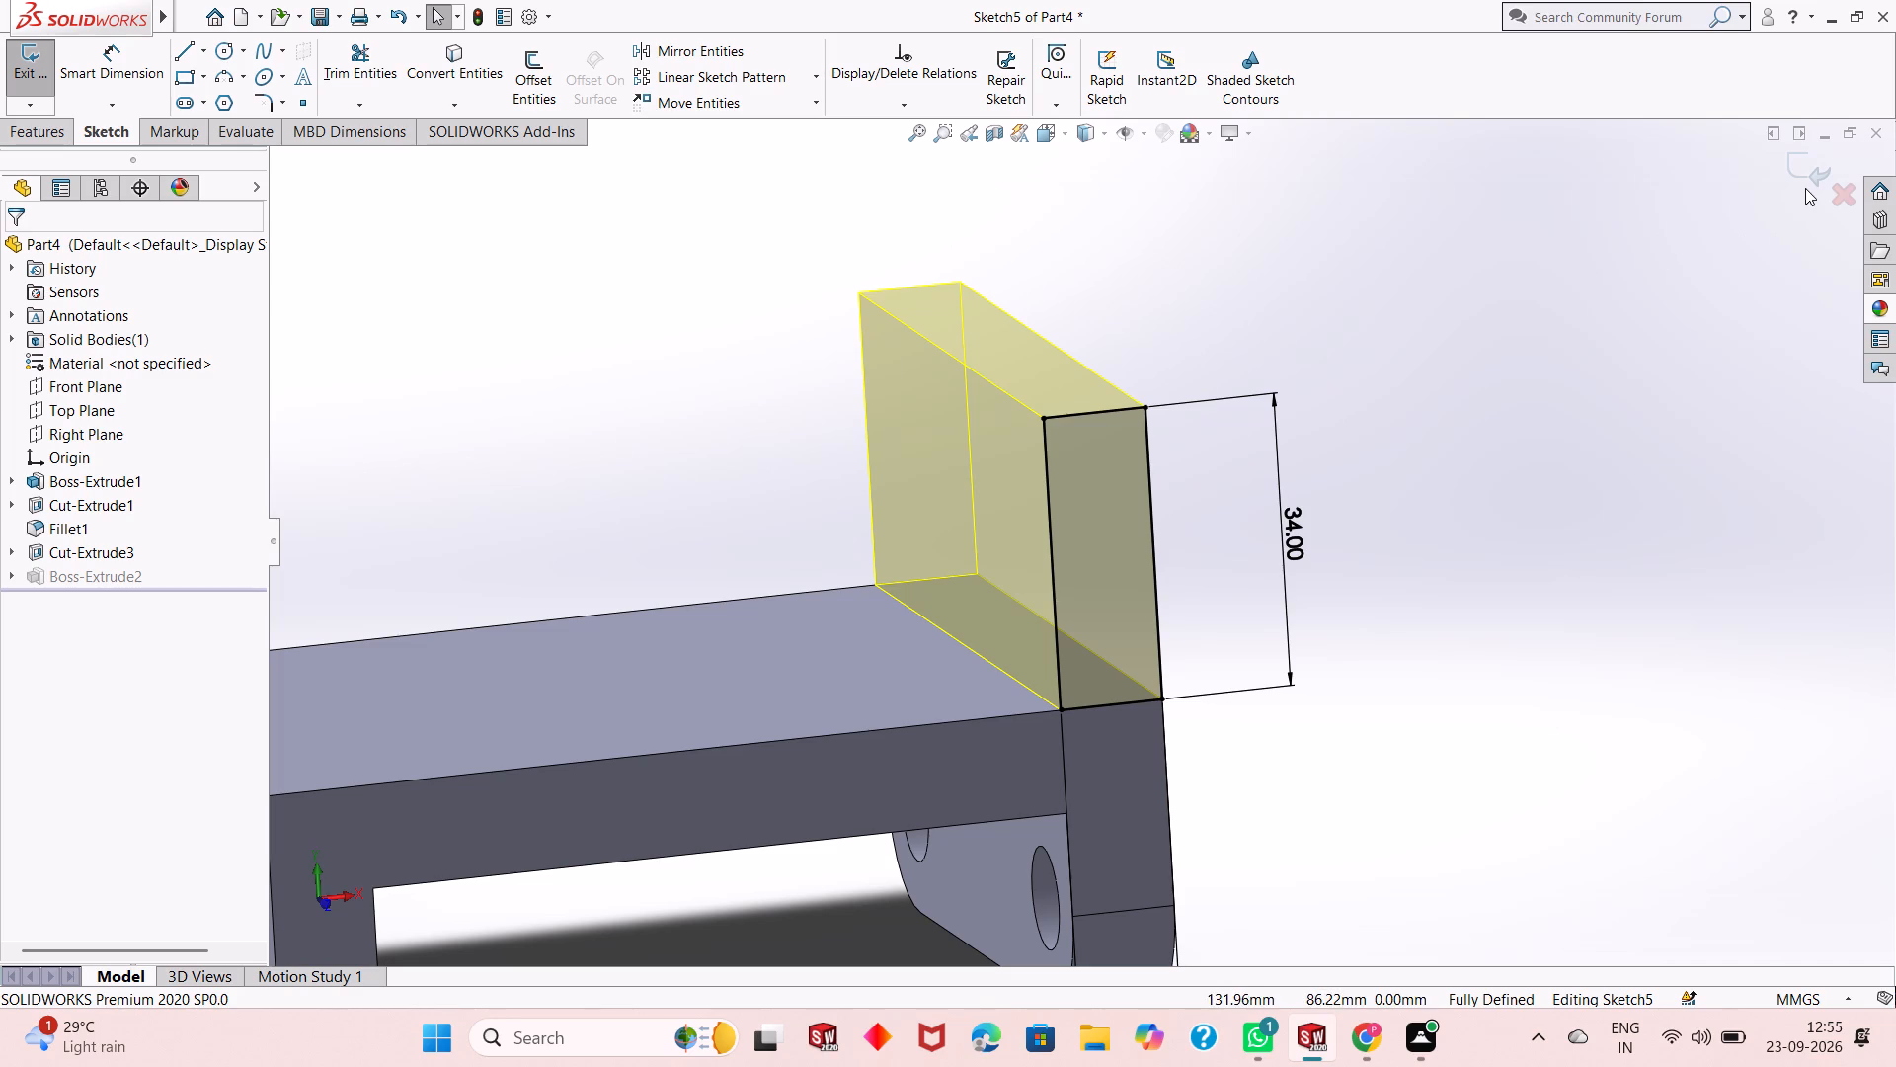
left_click(1805, 183)
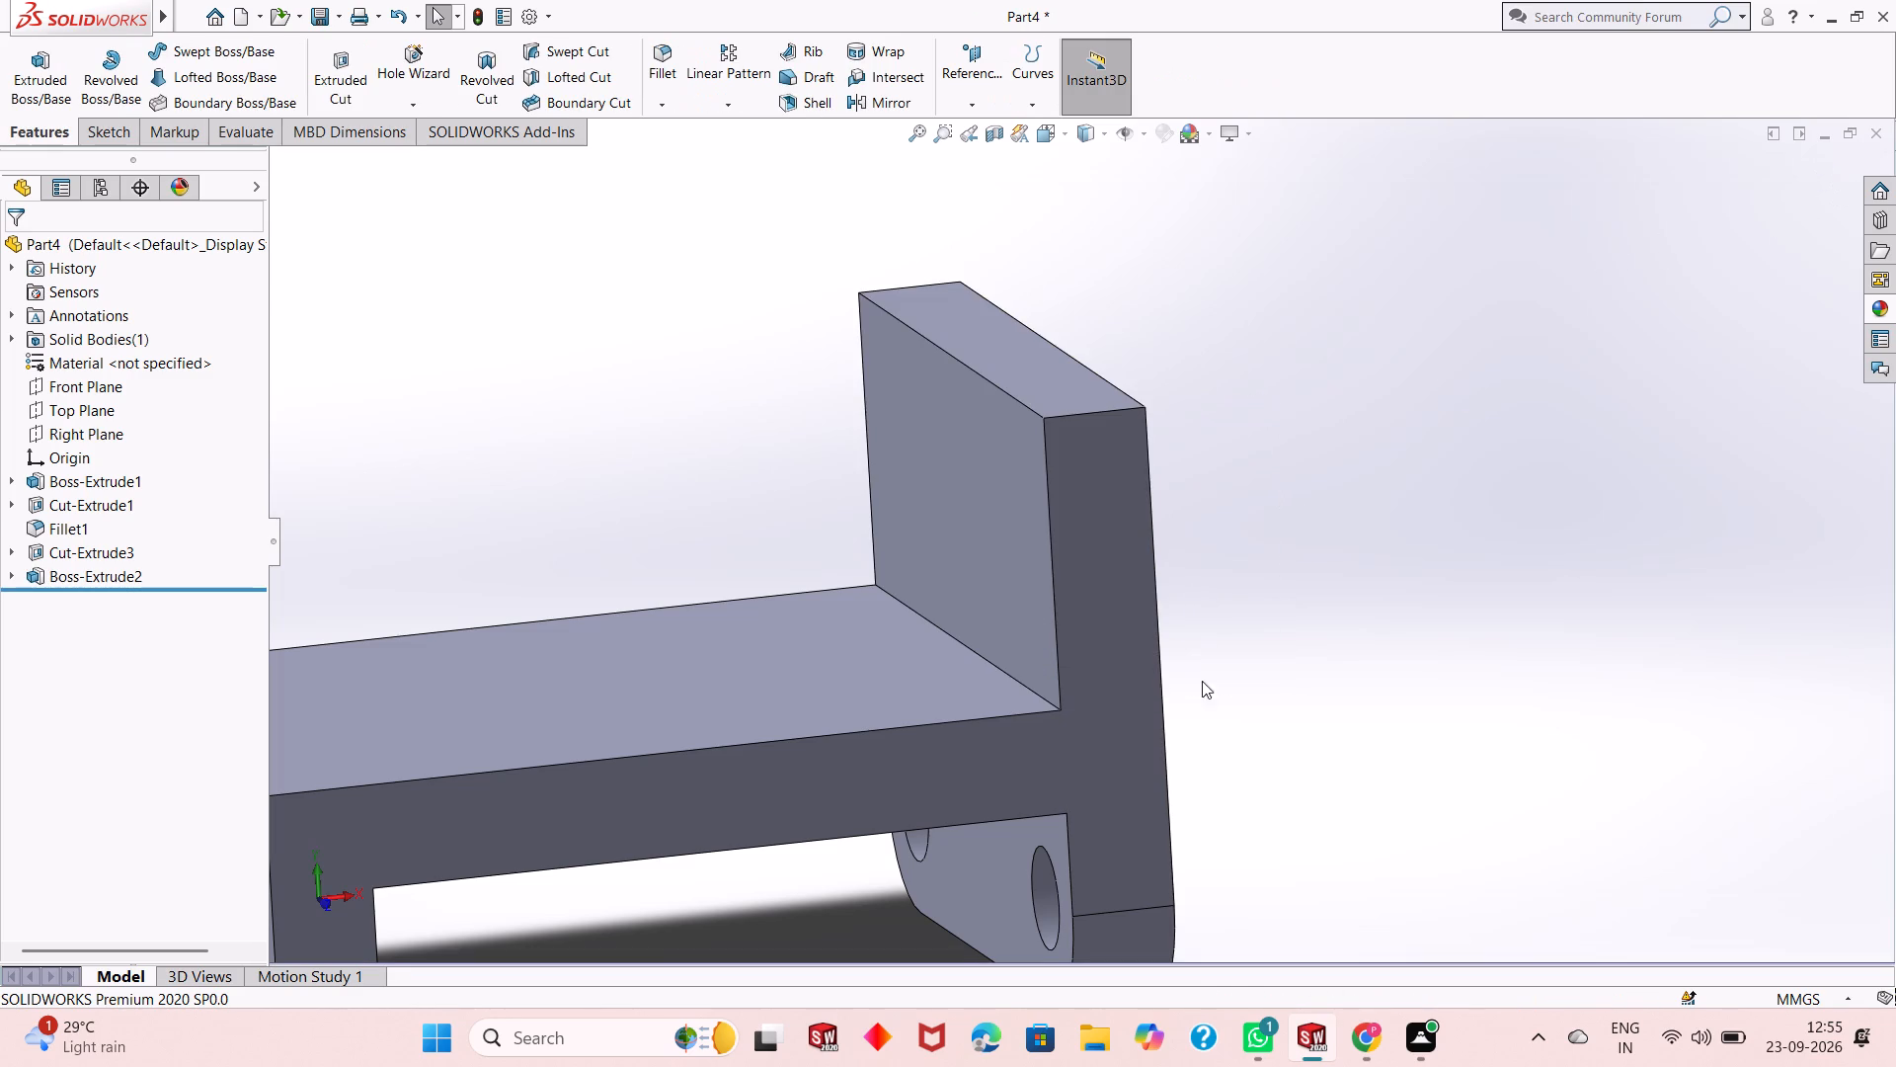
Set up a reference plane parallel to the Front Plane, trying an offset of 0 mm and then 20 mm.
middle_click_drag(1203, 721, 1187, 594)
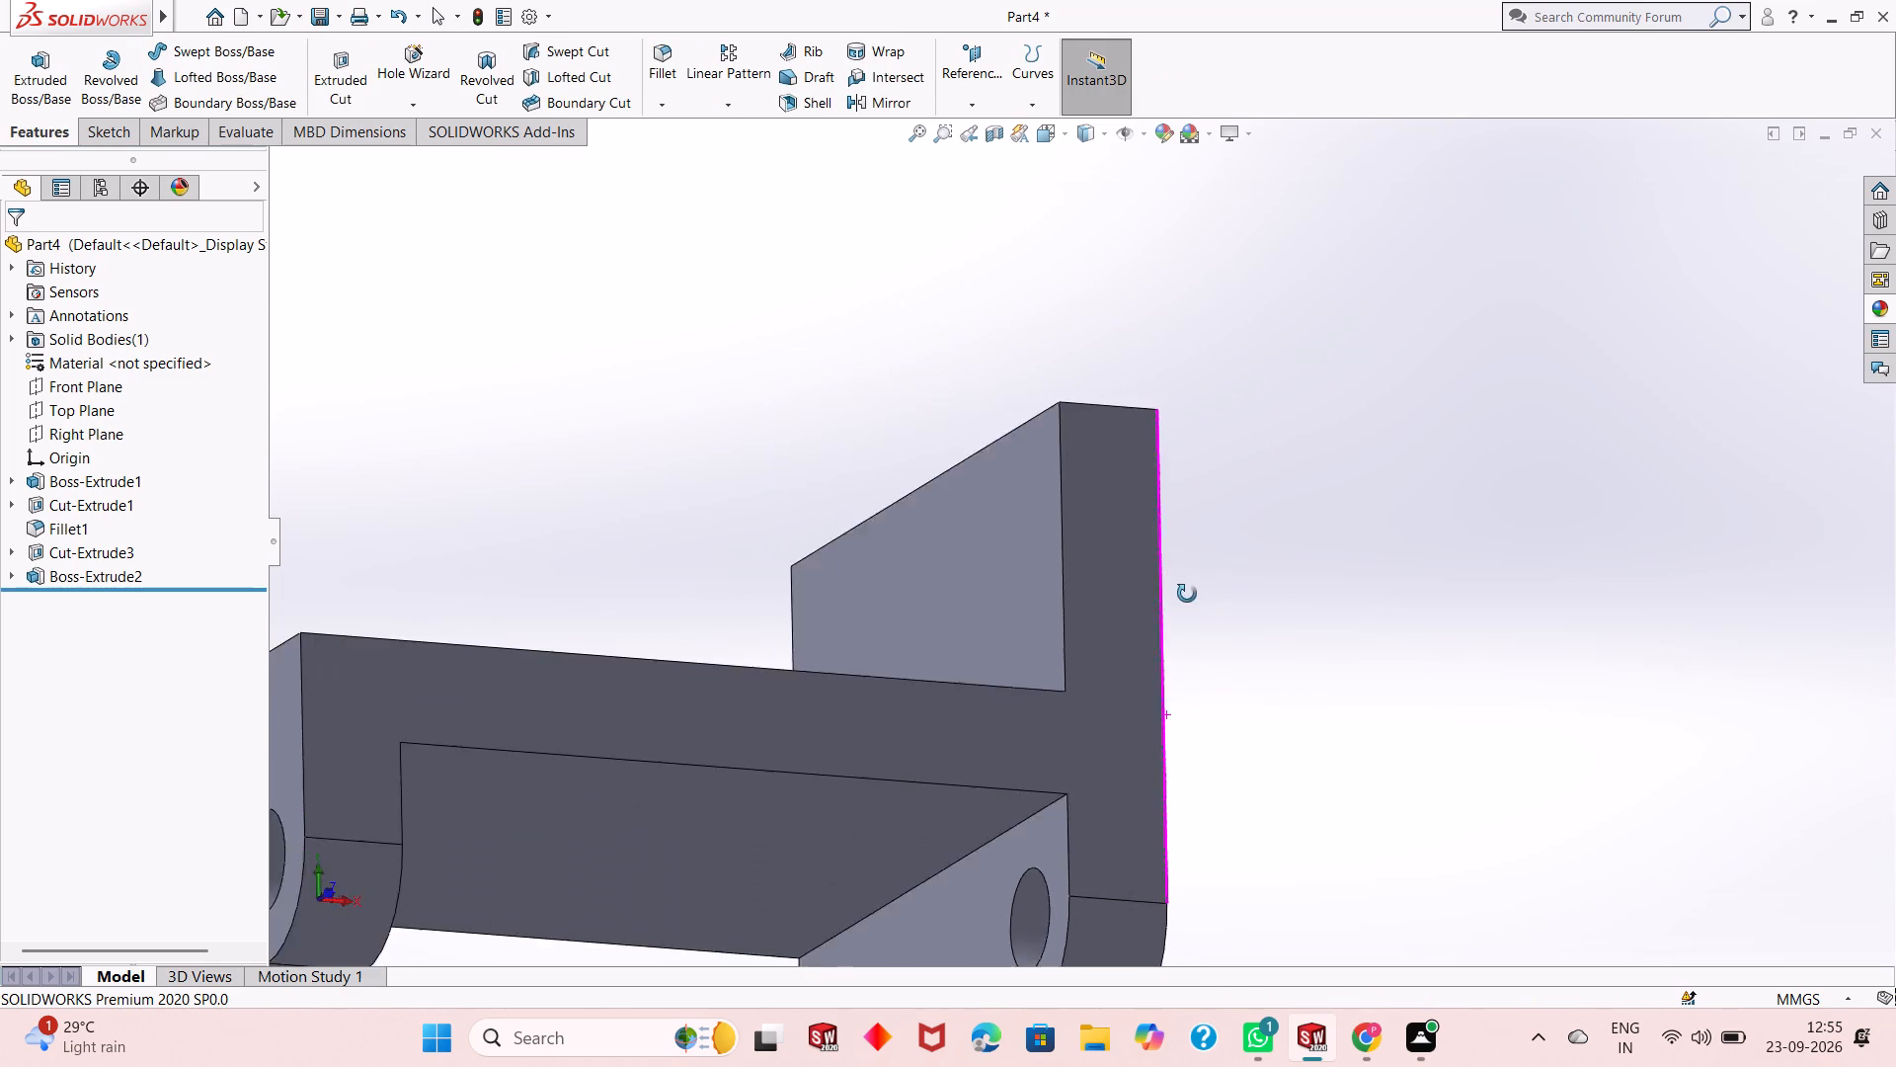
middle_click_drag(1187, 594, 1169, 712)
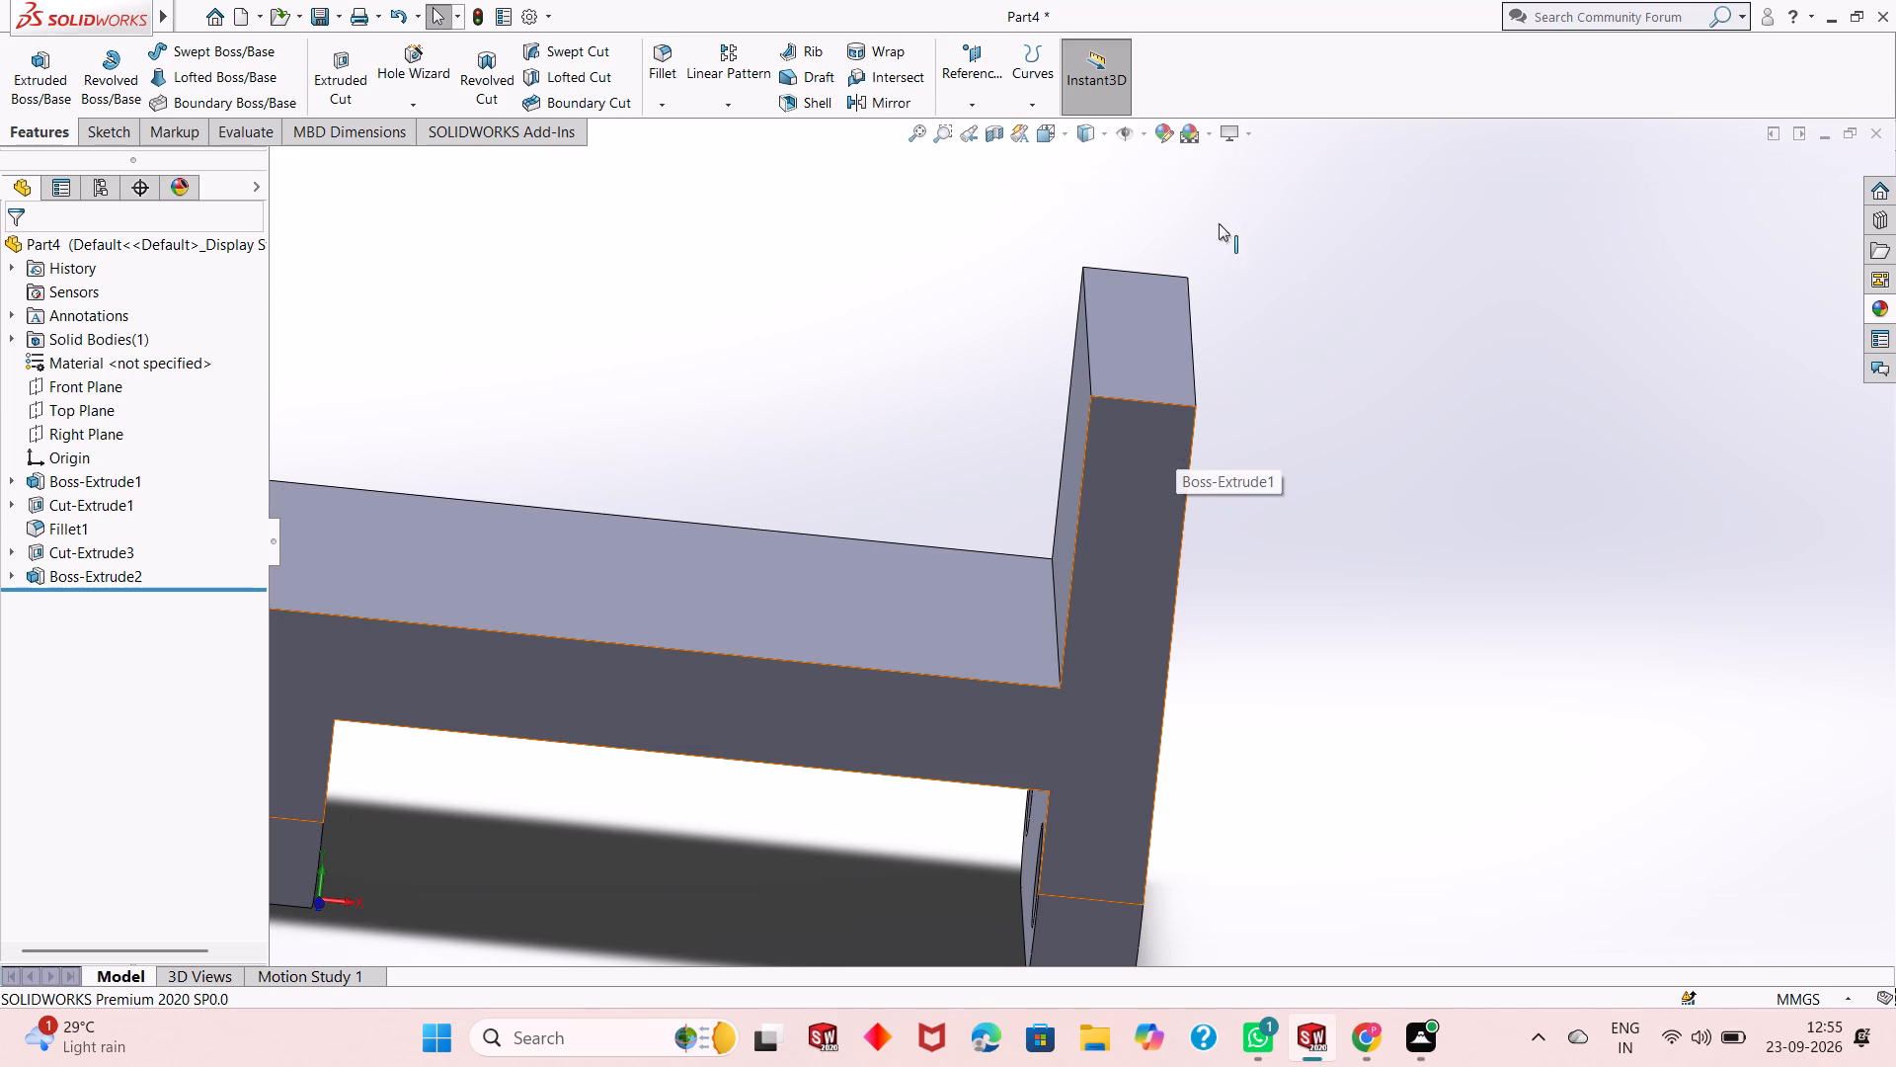
left_click(954, 93)
left_click(981, 128)
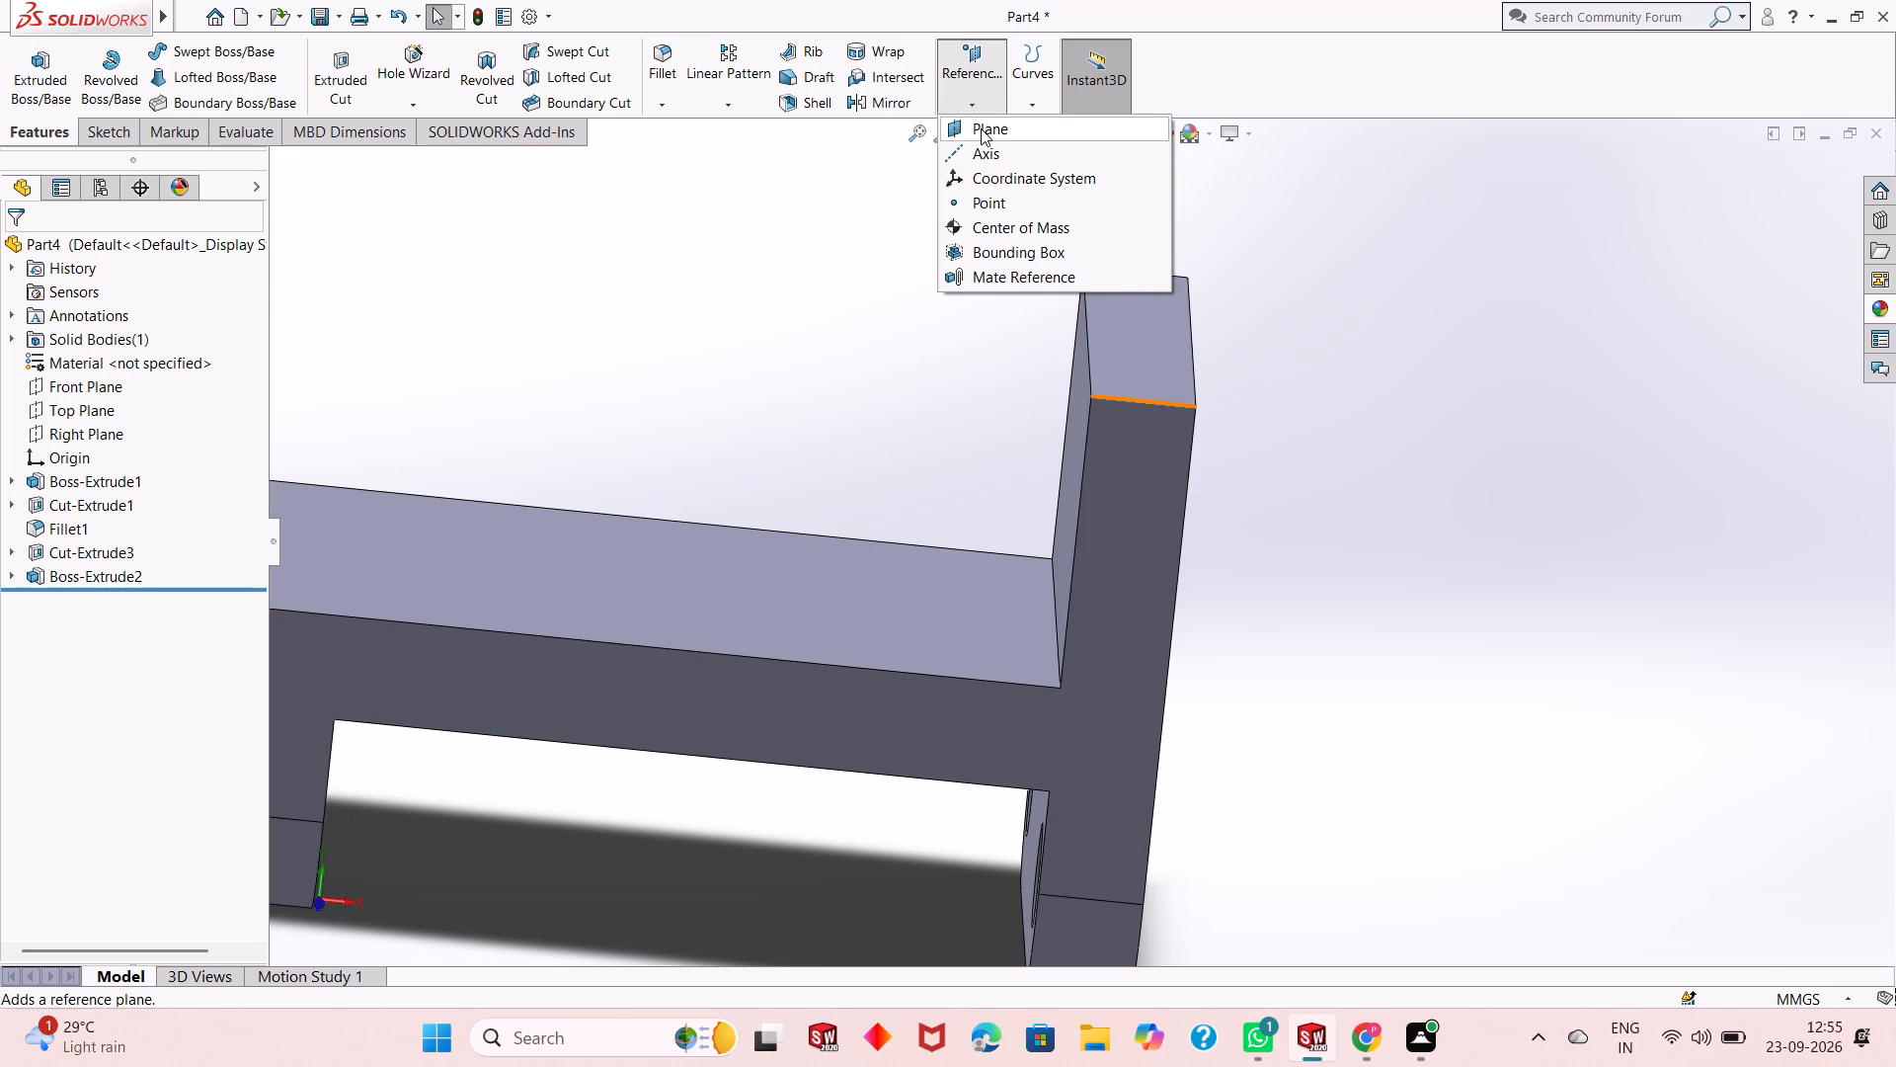
left_click(327, 160)
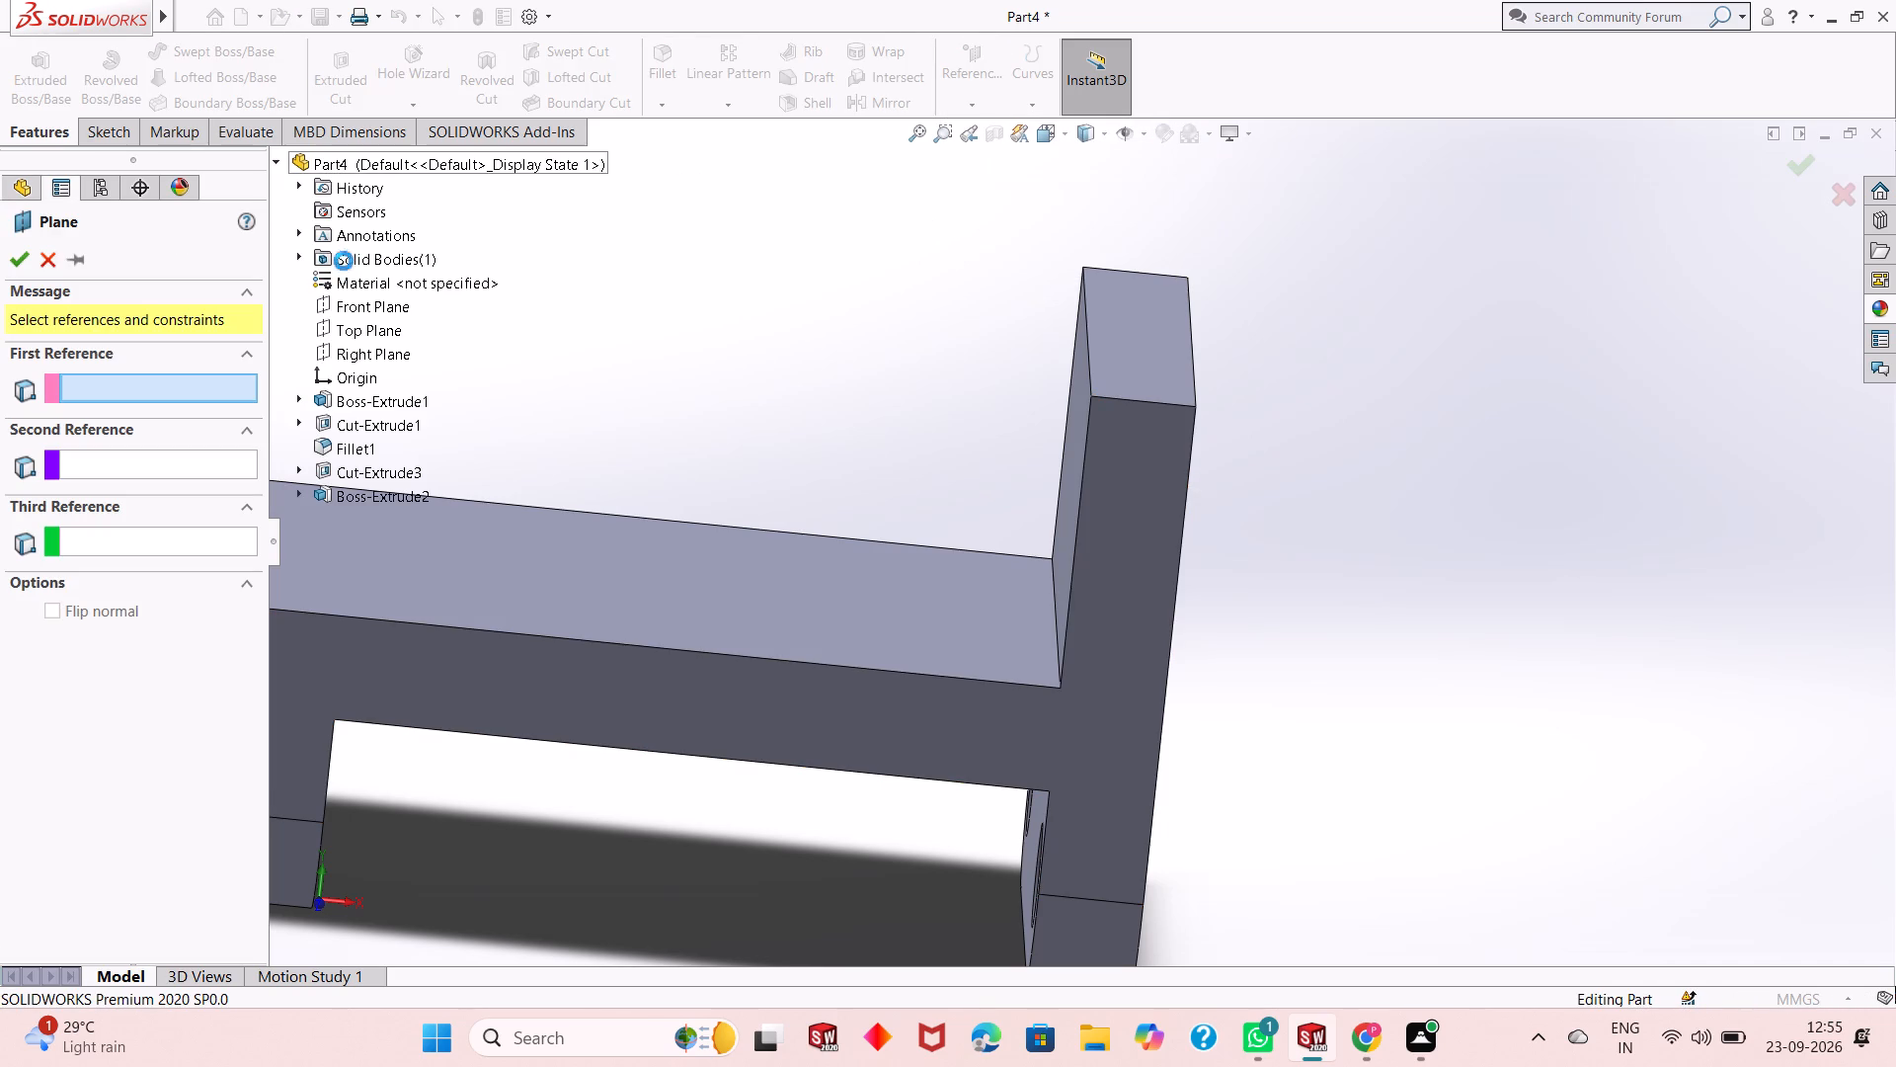
left_click(370, 313)
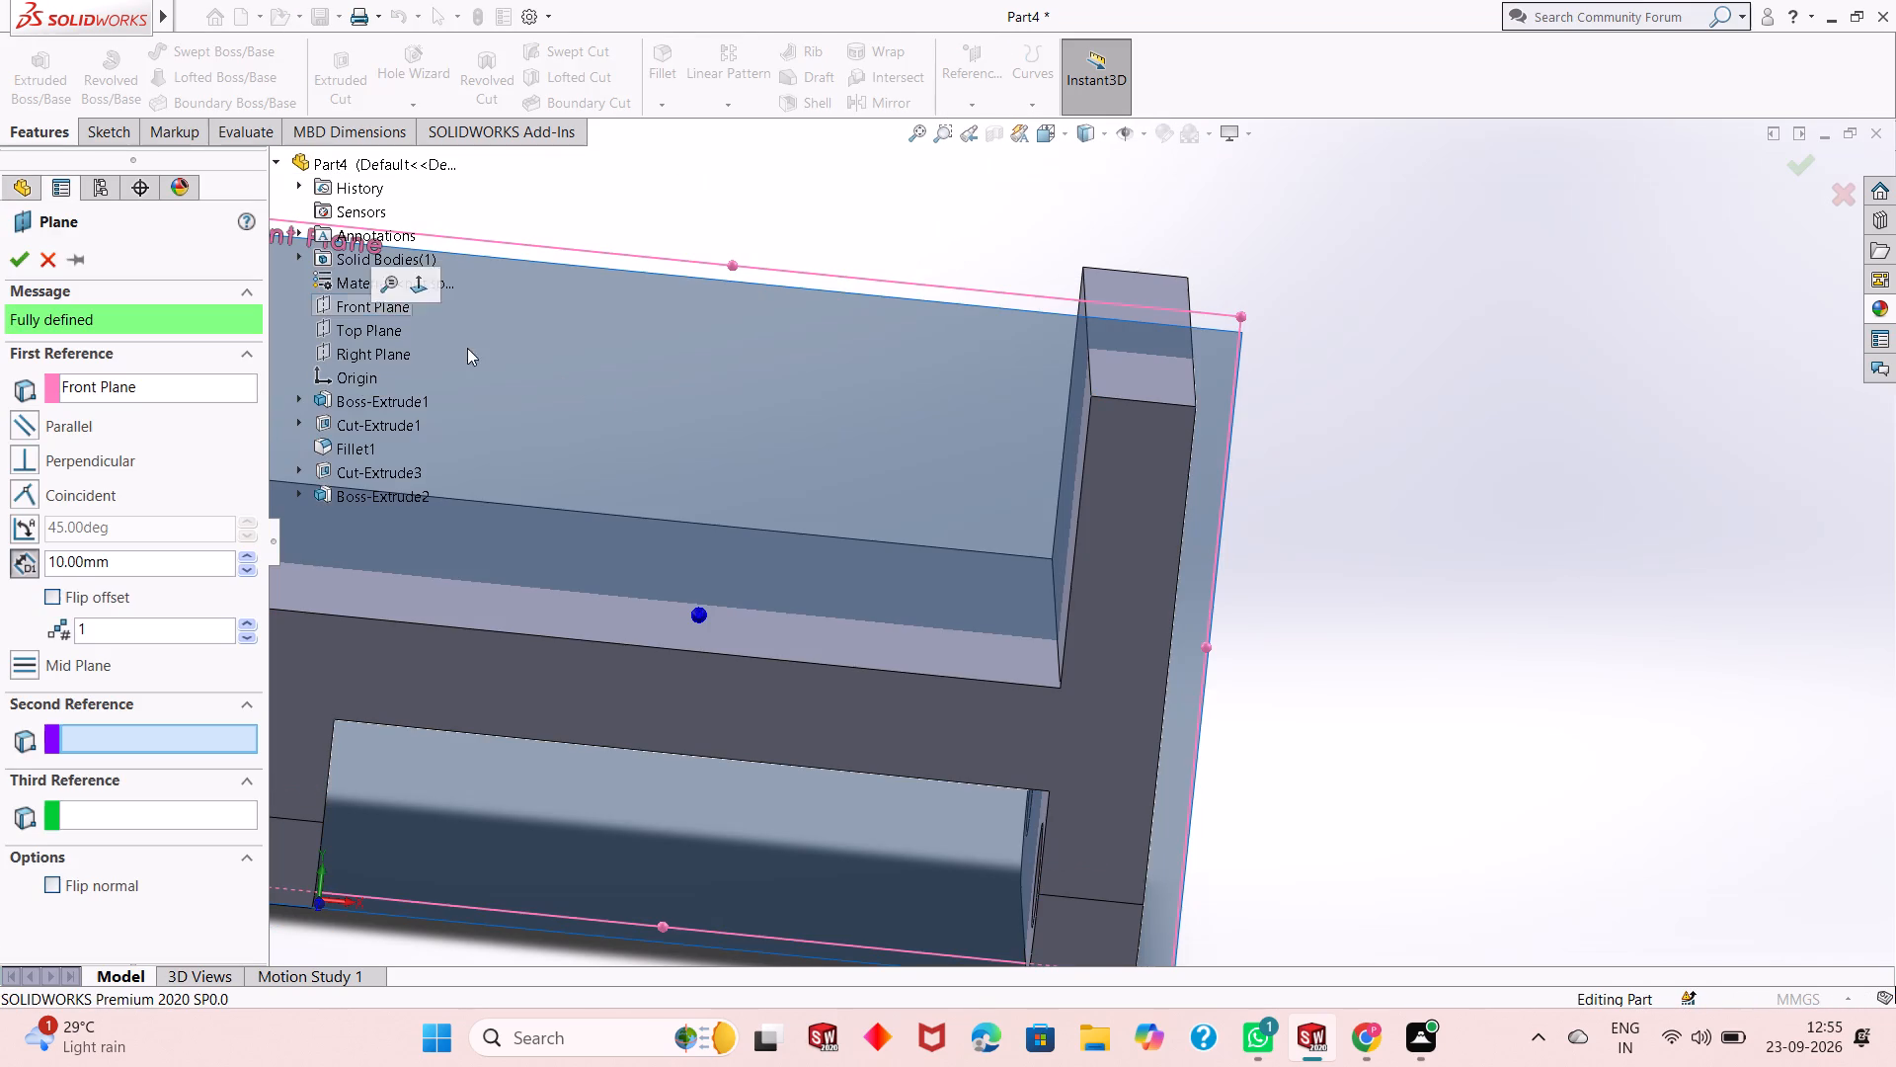
middle_click_drag(1265, 596, 1214, 574)
scroll(1146, 575, "up", 2)
double_click(185, 568)
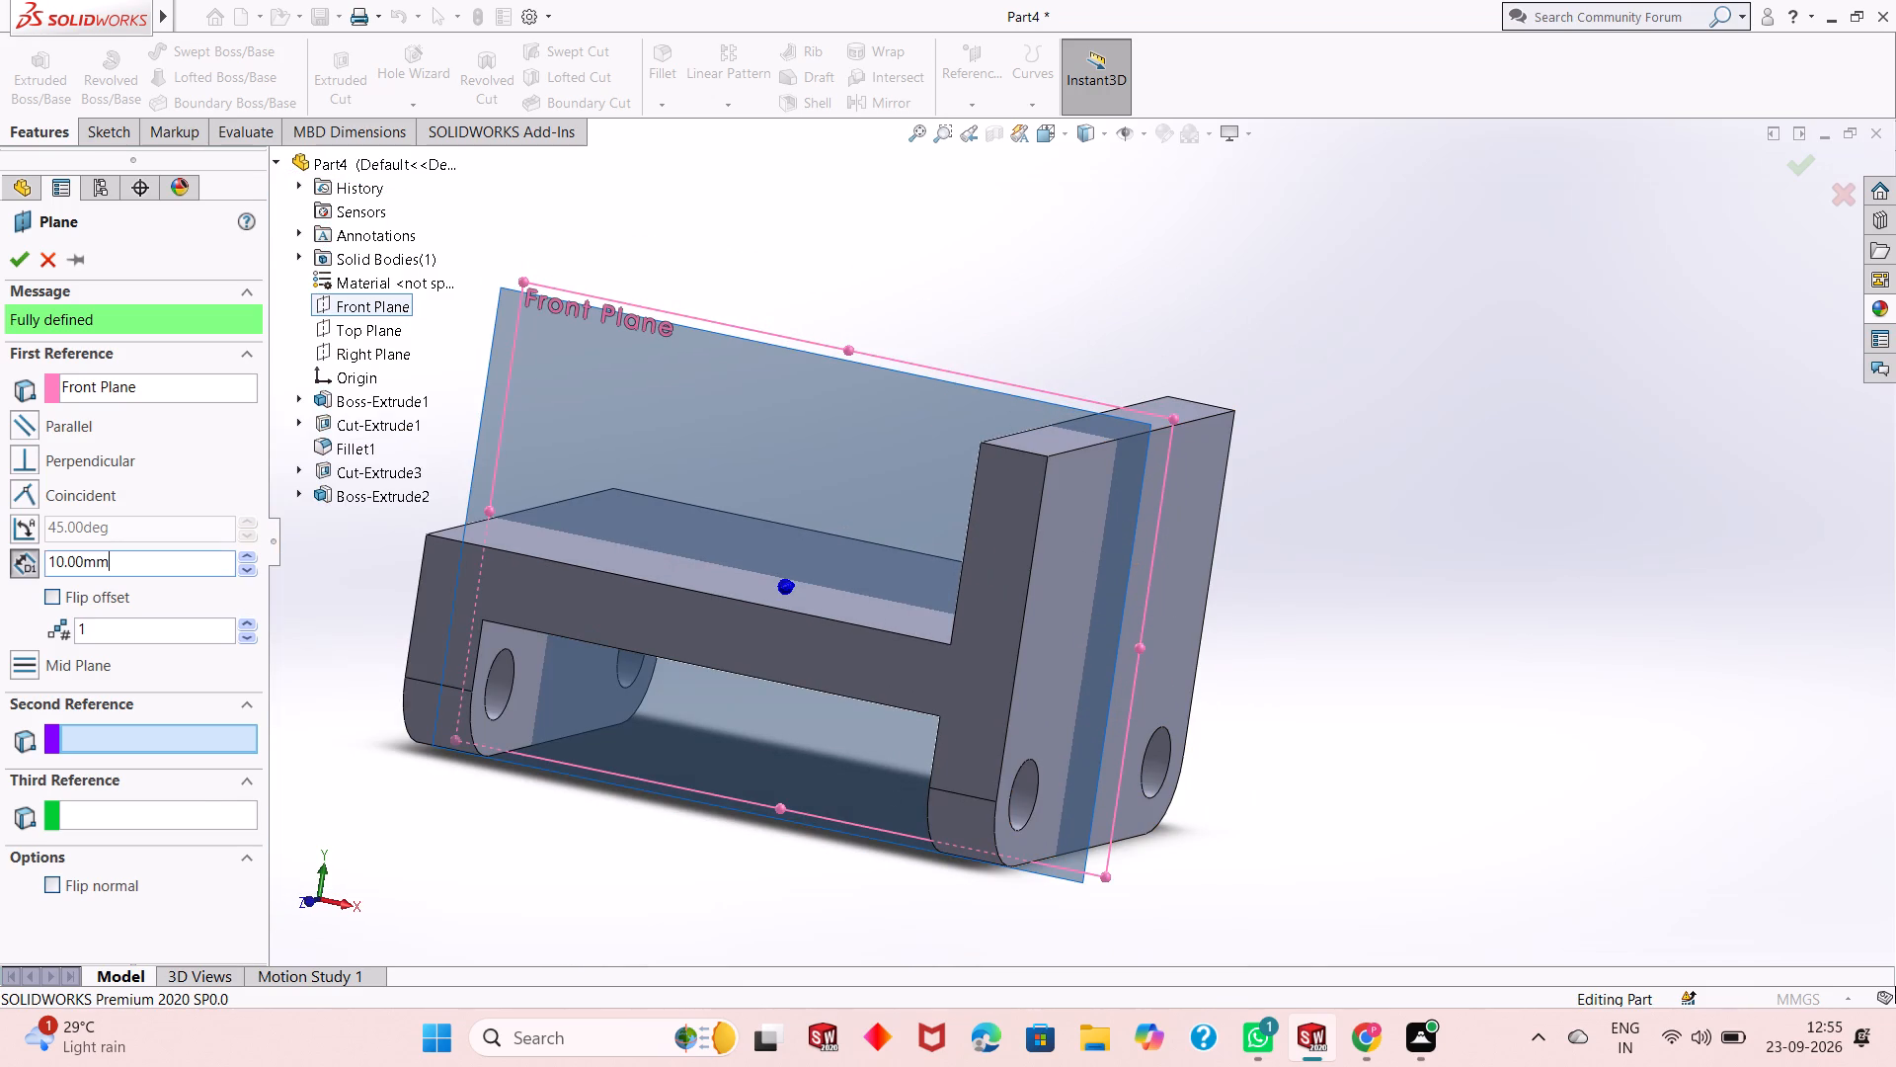
key("0")
key("Return")
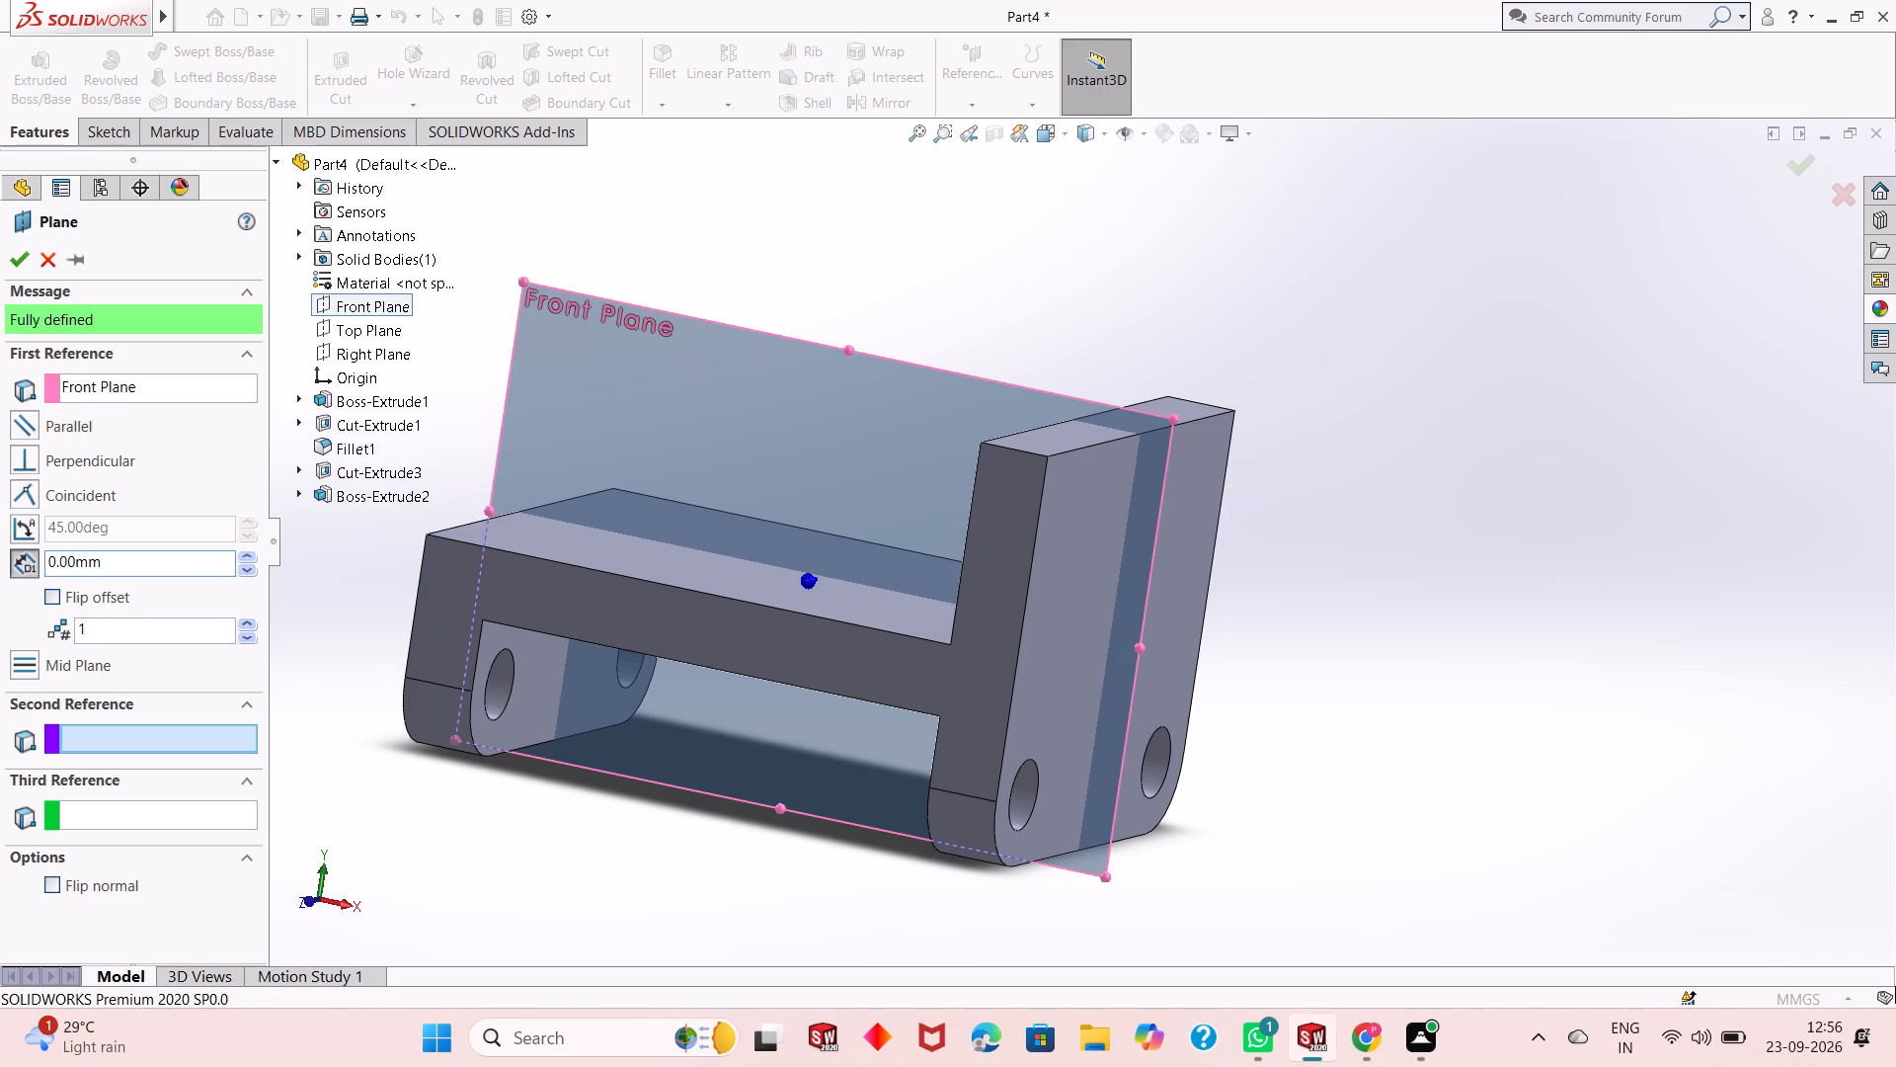
double_click(188, 558)
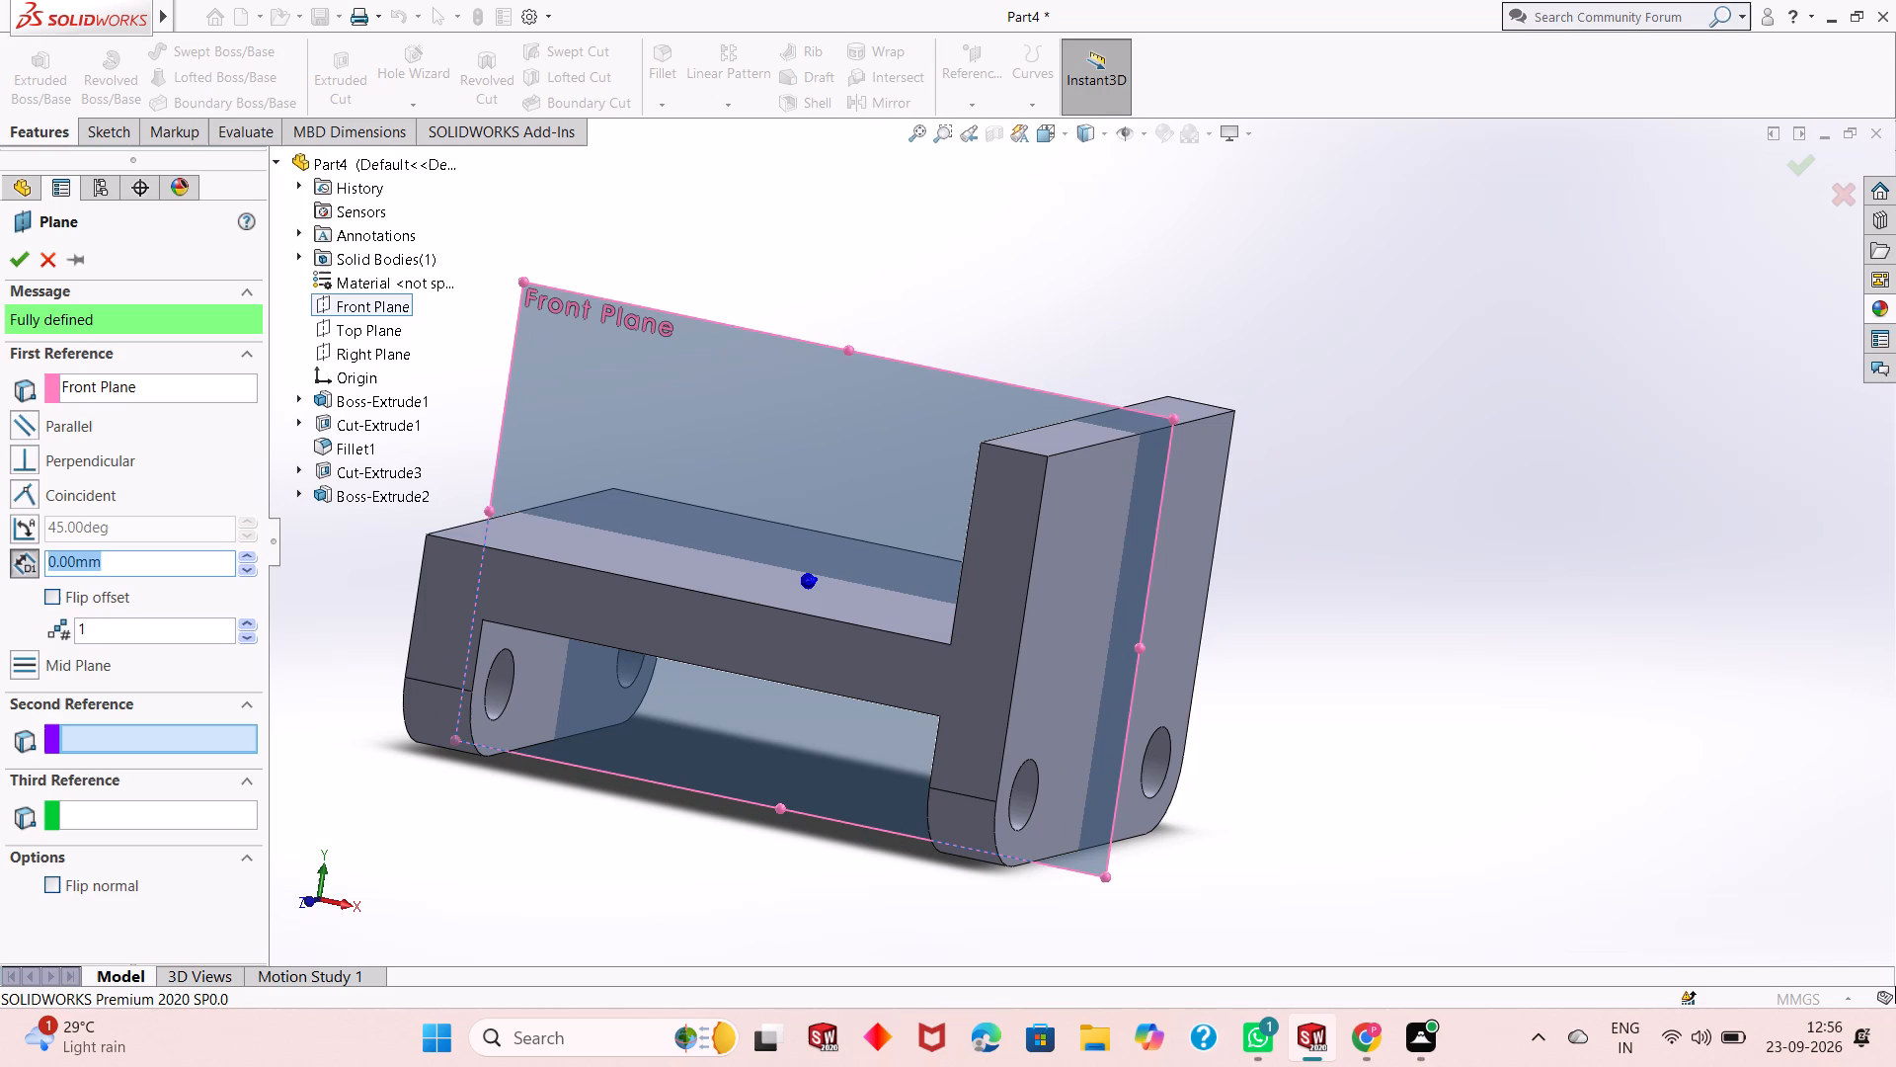
type("20")
key("Return")
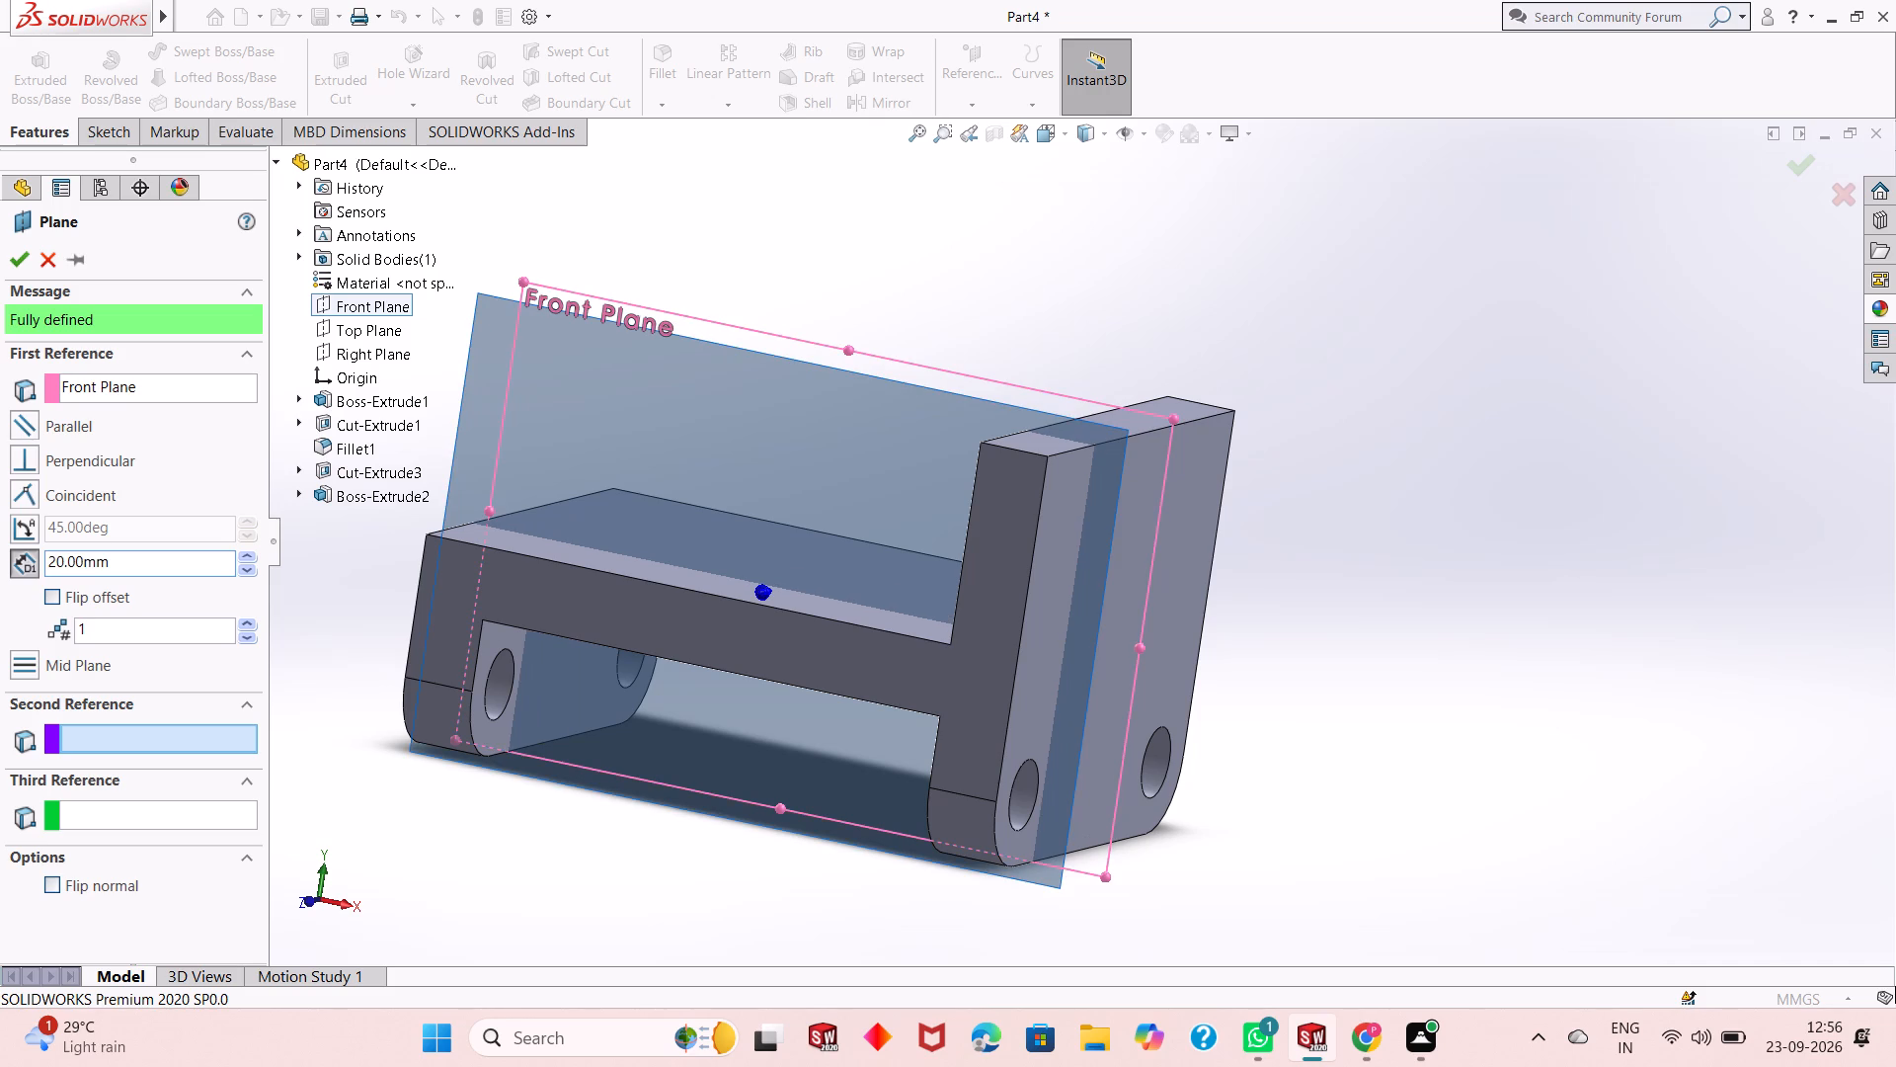
Set the reference plane's offset from the Front Plane to 35 mm and create the plane.
middle_click_drag(1195, 801, 1128, 820)
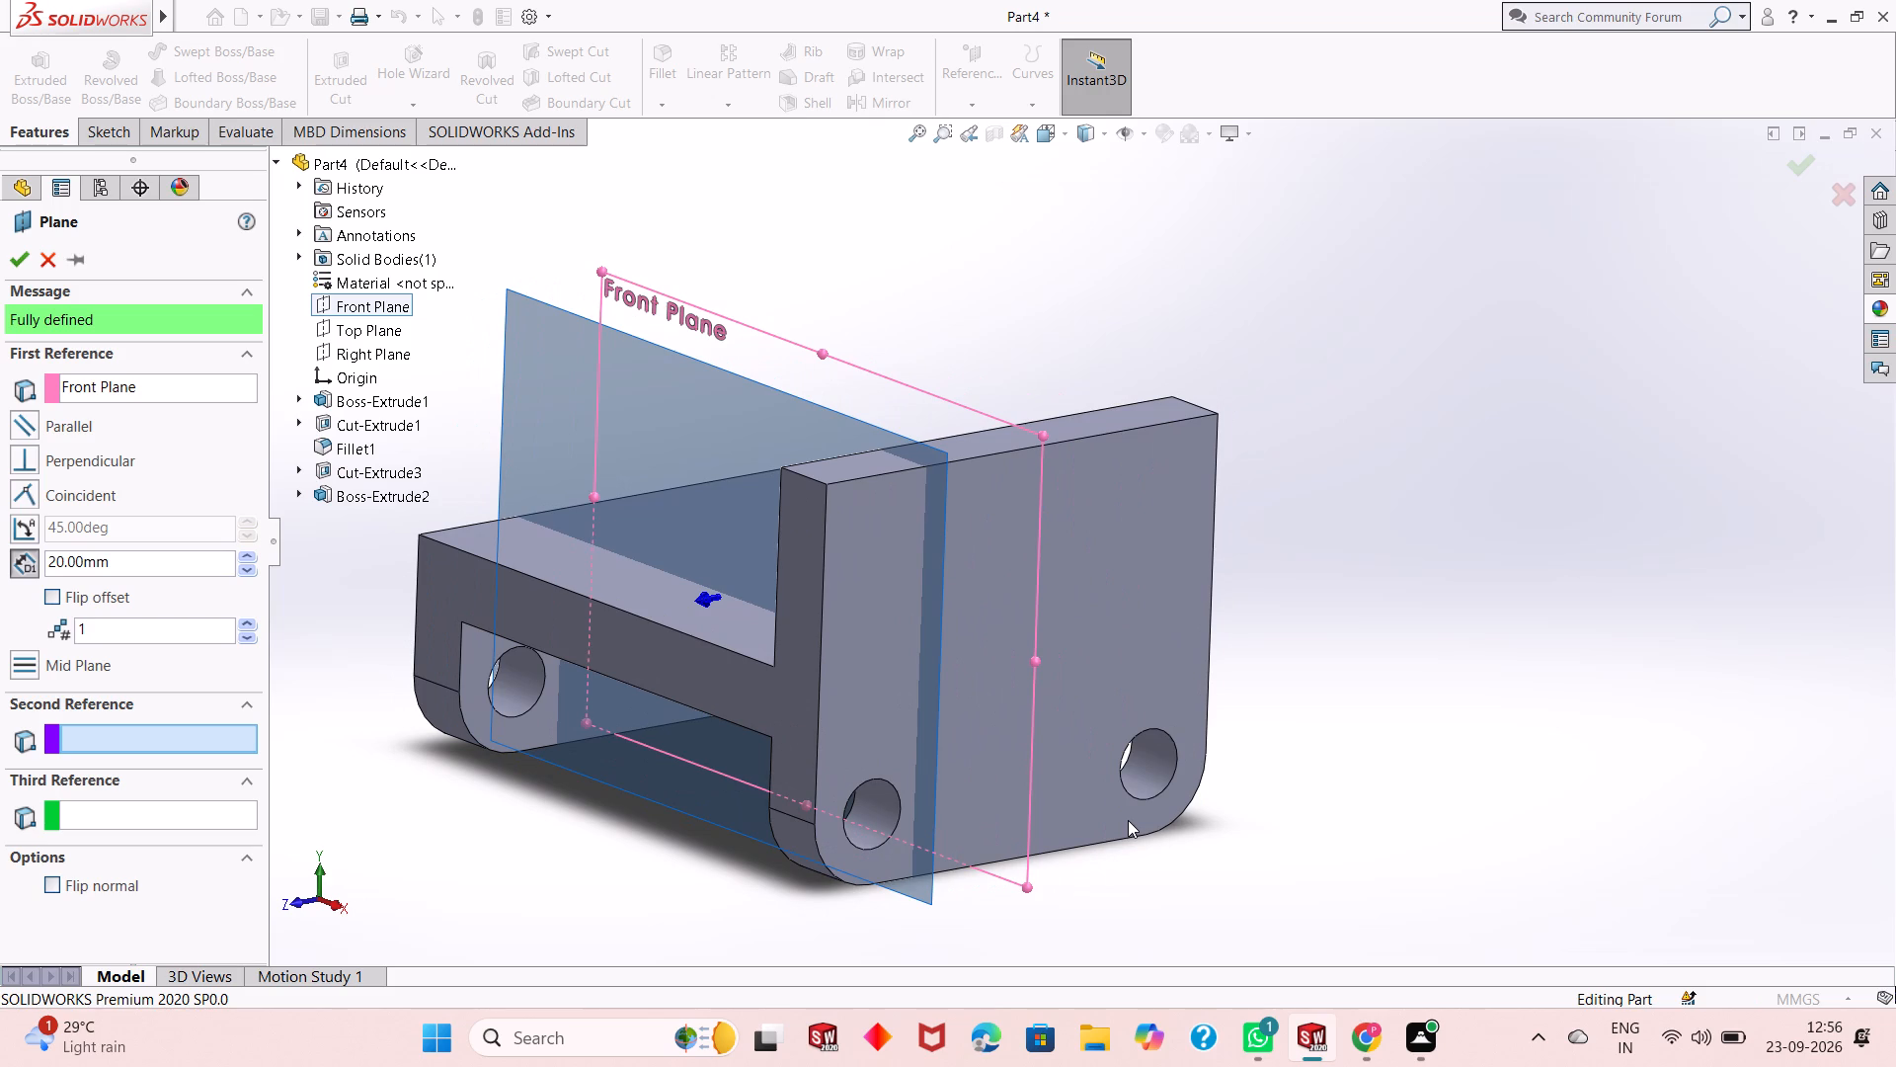
double_click(128, 553)
type("35")
key("Return")
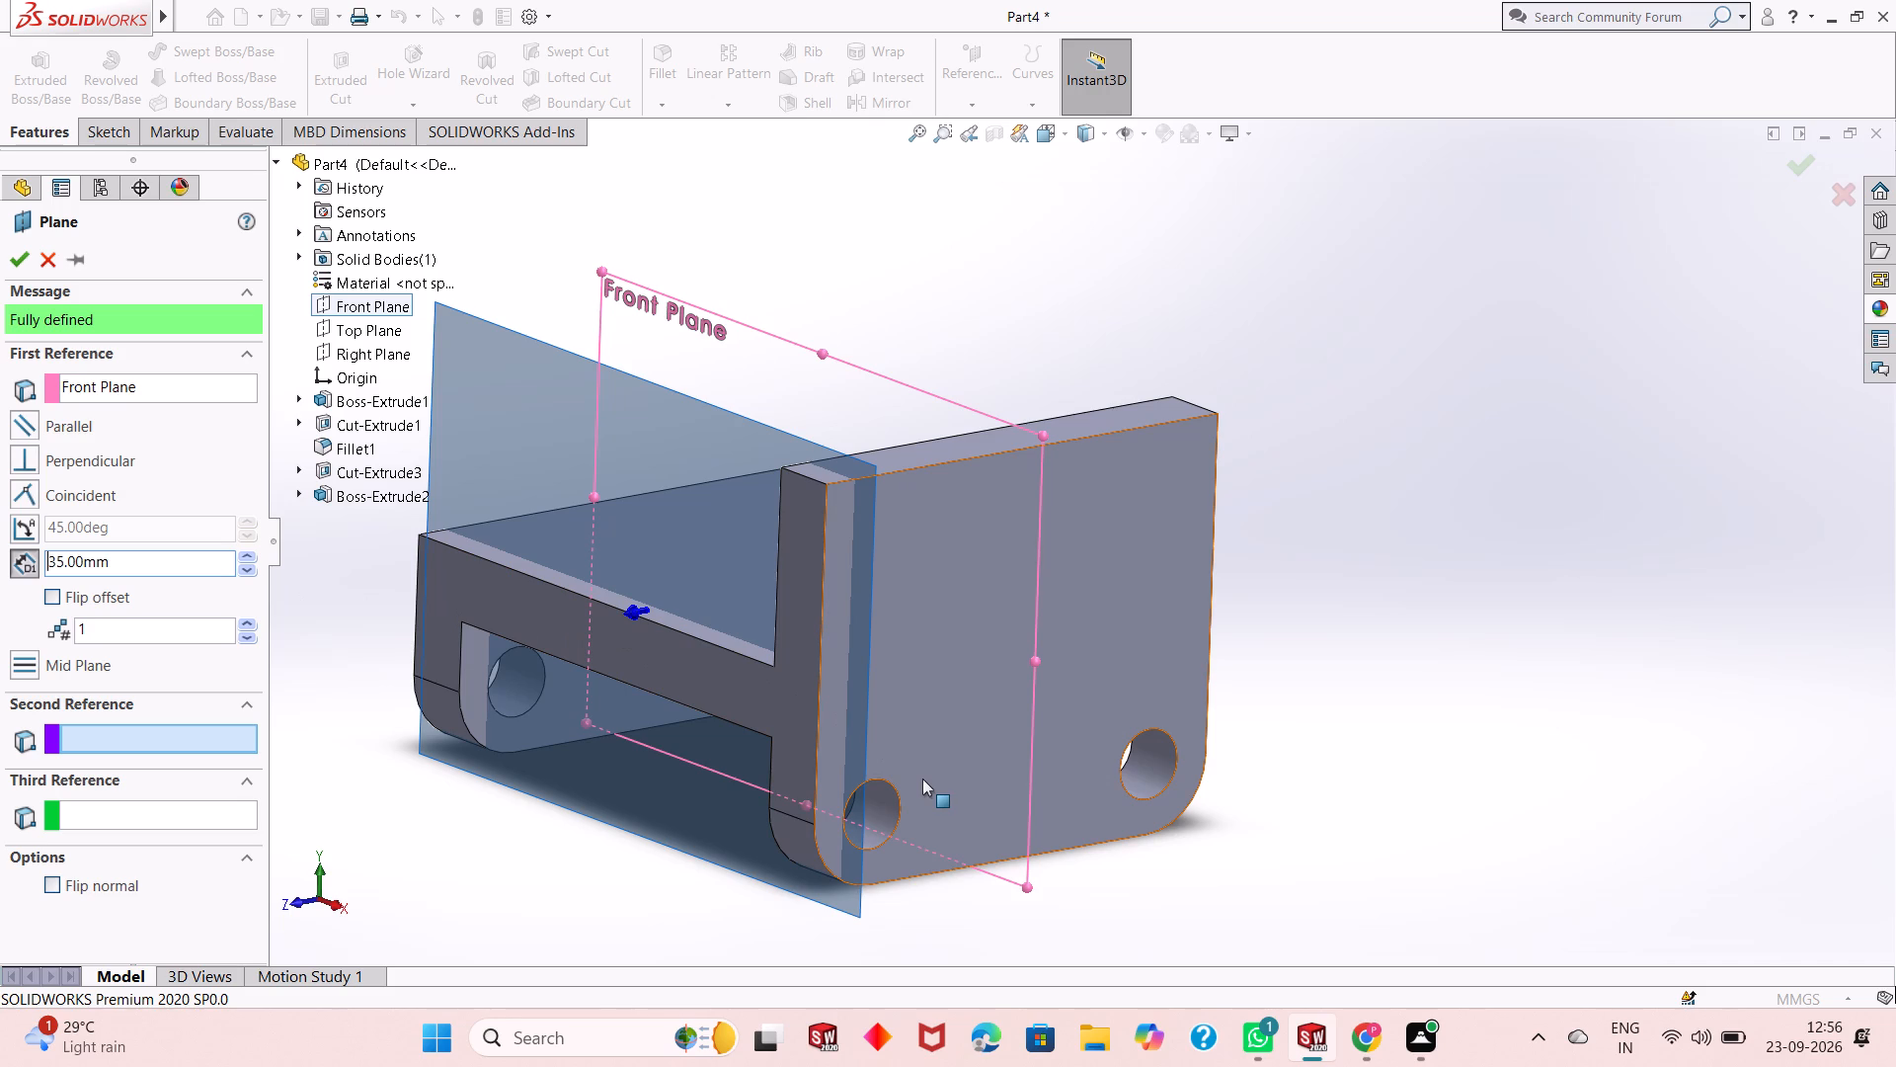
middle_click_drag(927, 850, 849, 872)
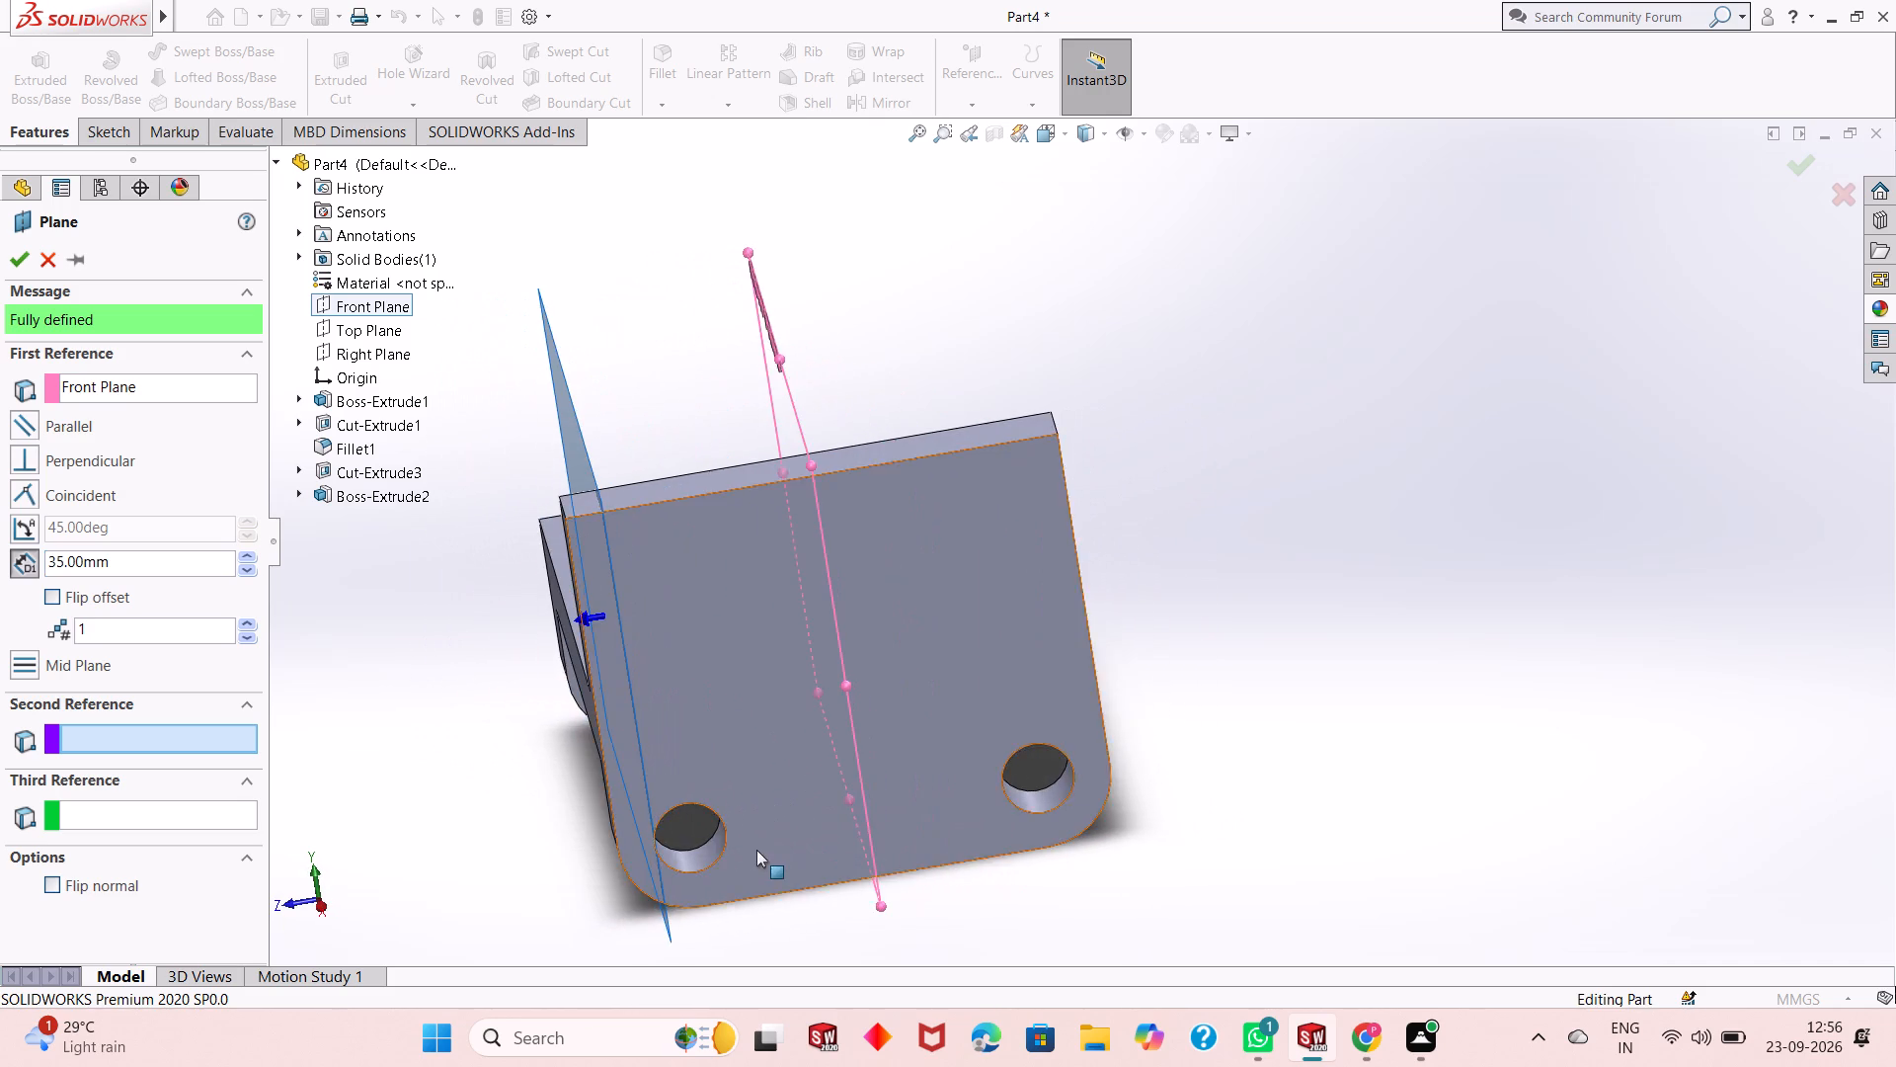
scroll(756, 850, "down", 6)
middle_click_drag(663, 799, 695, 765)
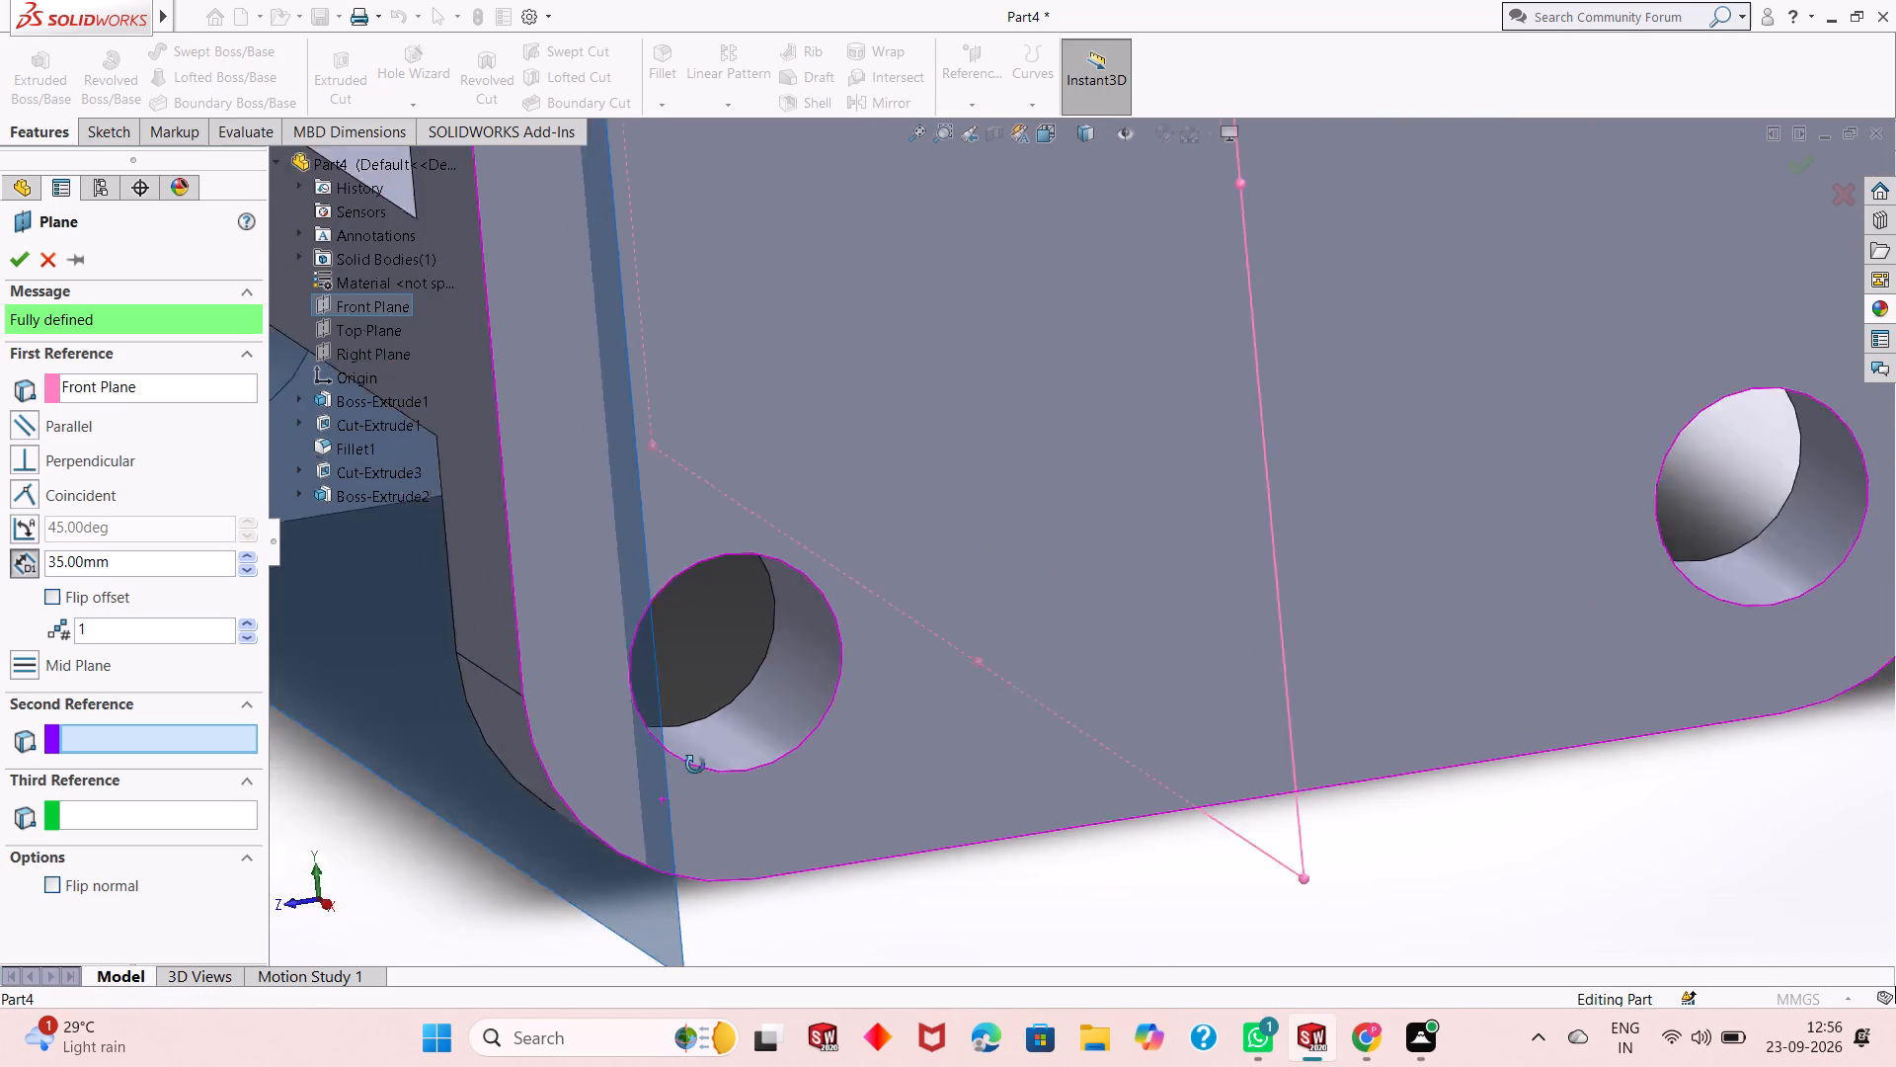
middle_click_drag(695, 765, 768, 763)
scroll(767, 765, "up", 8)
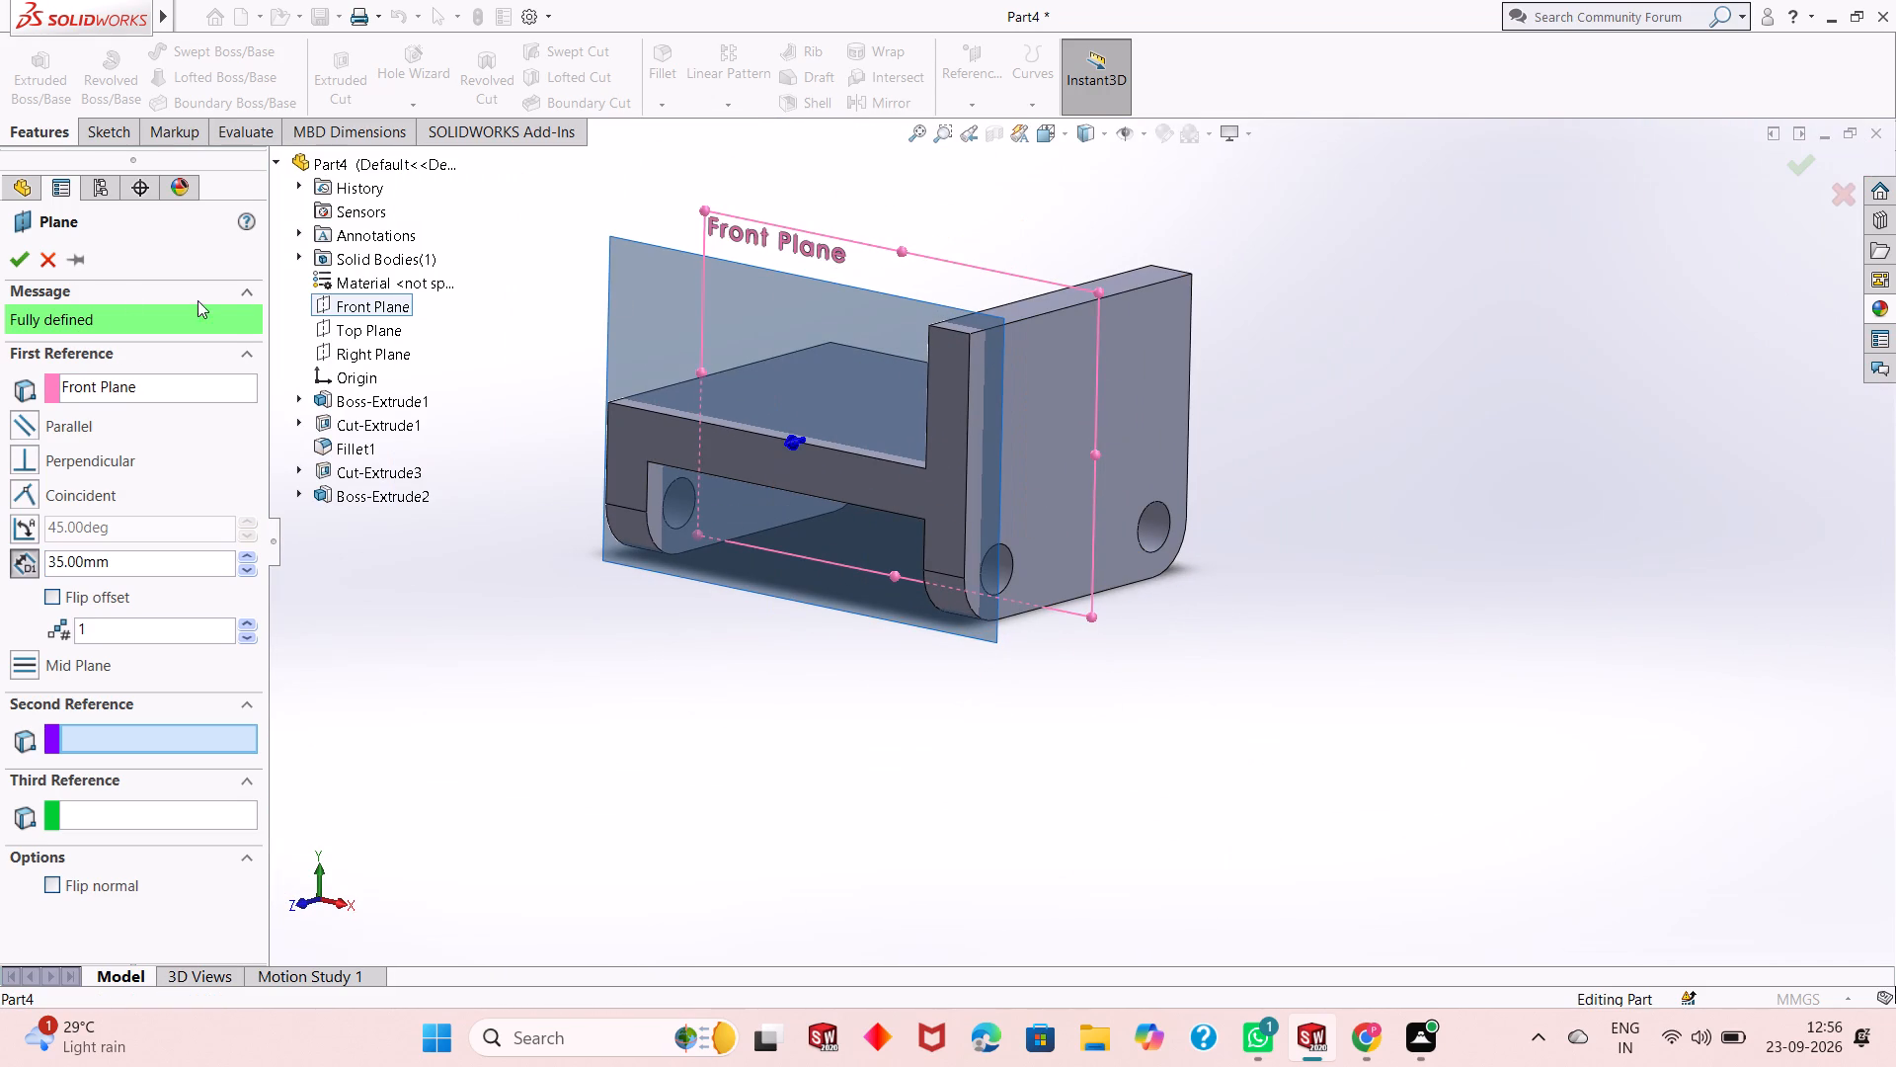
left_click(22, 266)
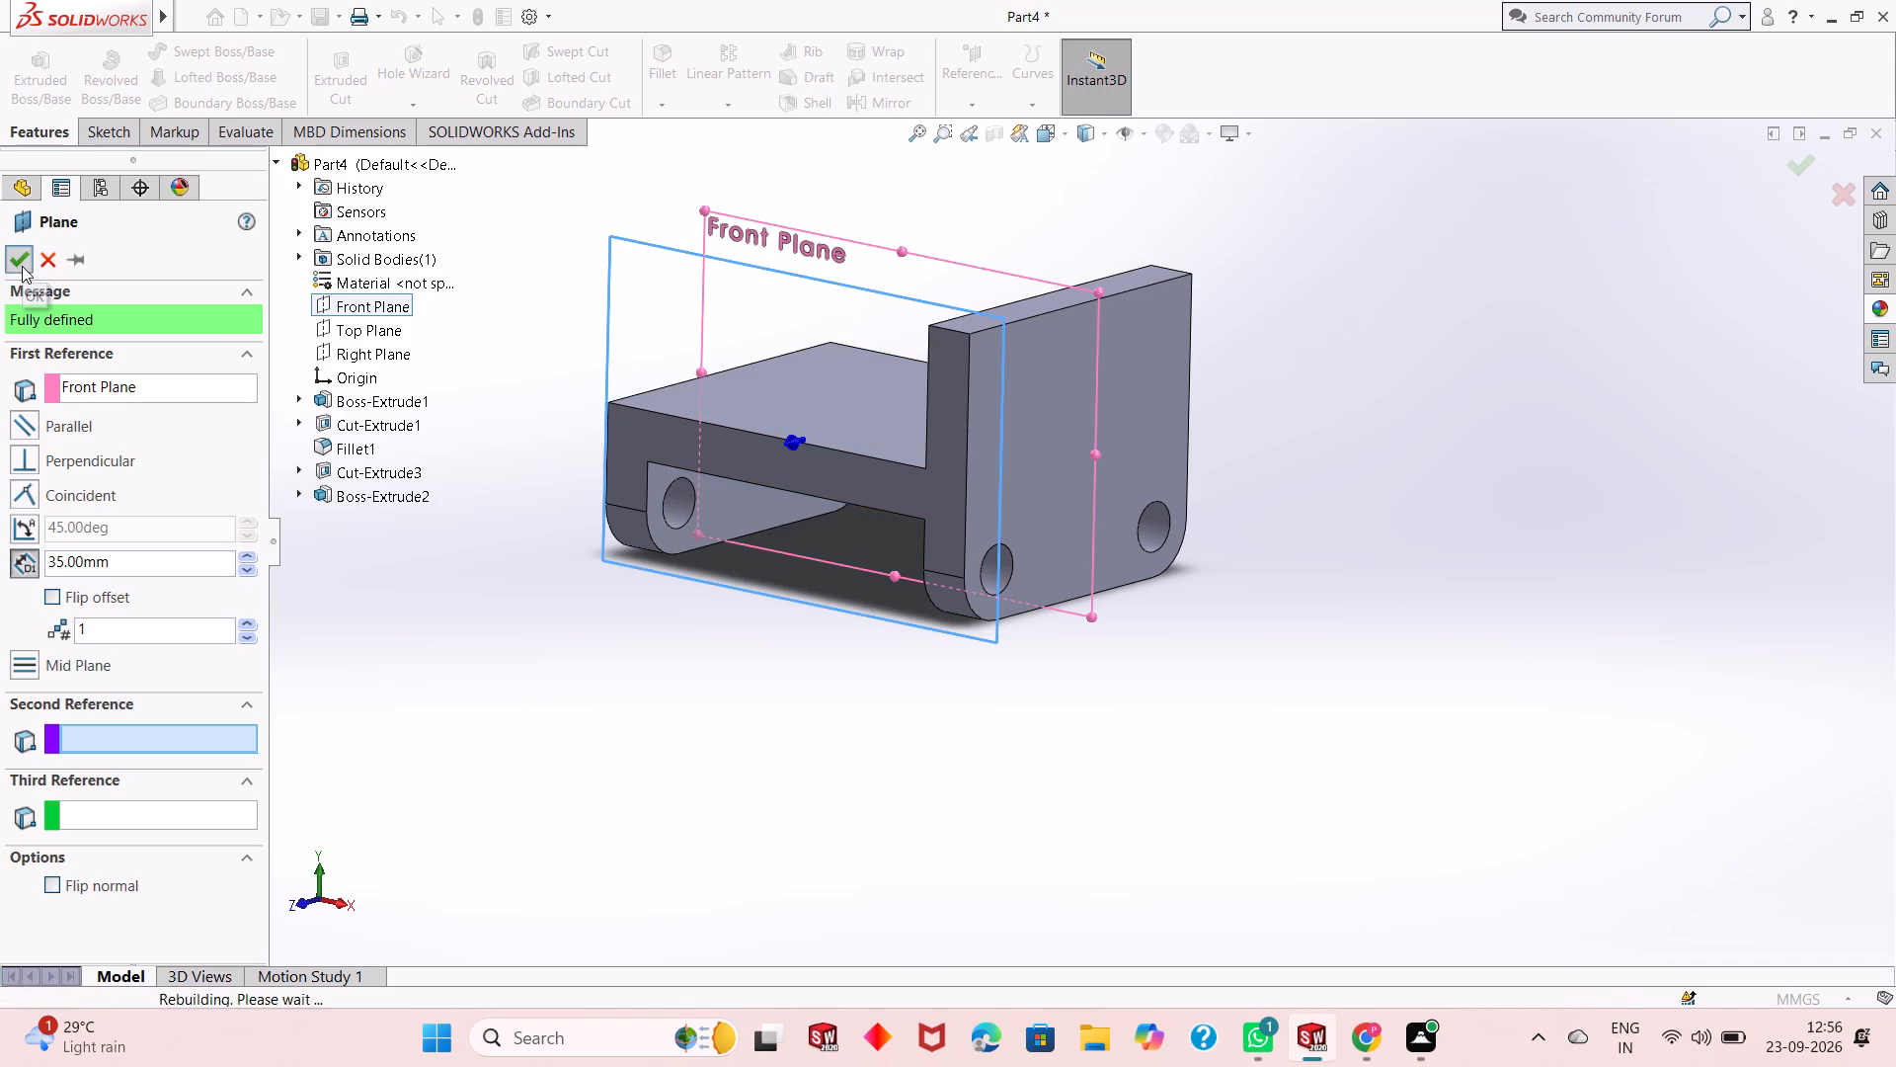
On the new offset plane, sketch a 44 mm horizontal line outward from the upright wall's outer edge, near its top.
right_click(657, 293)
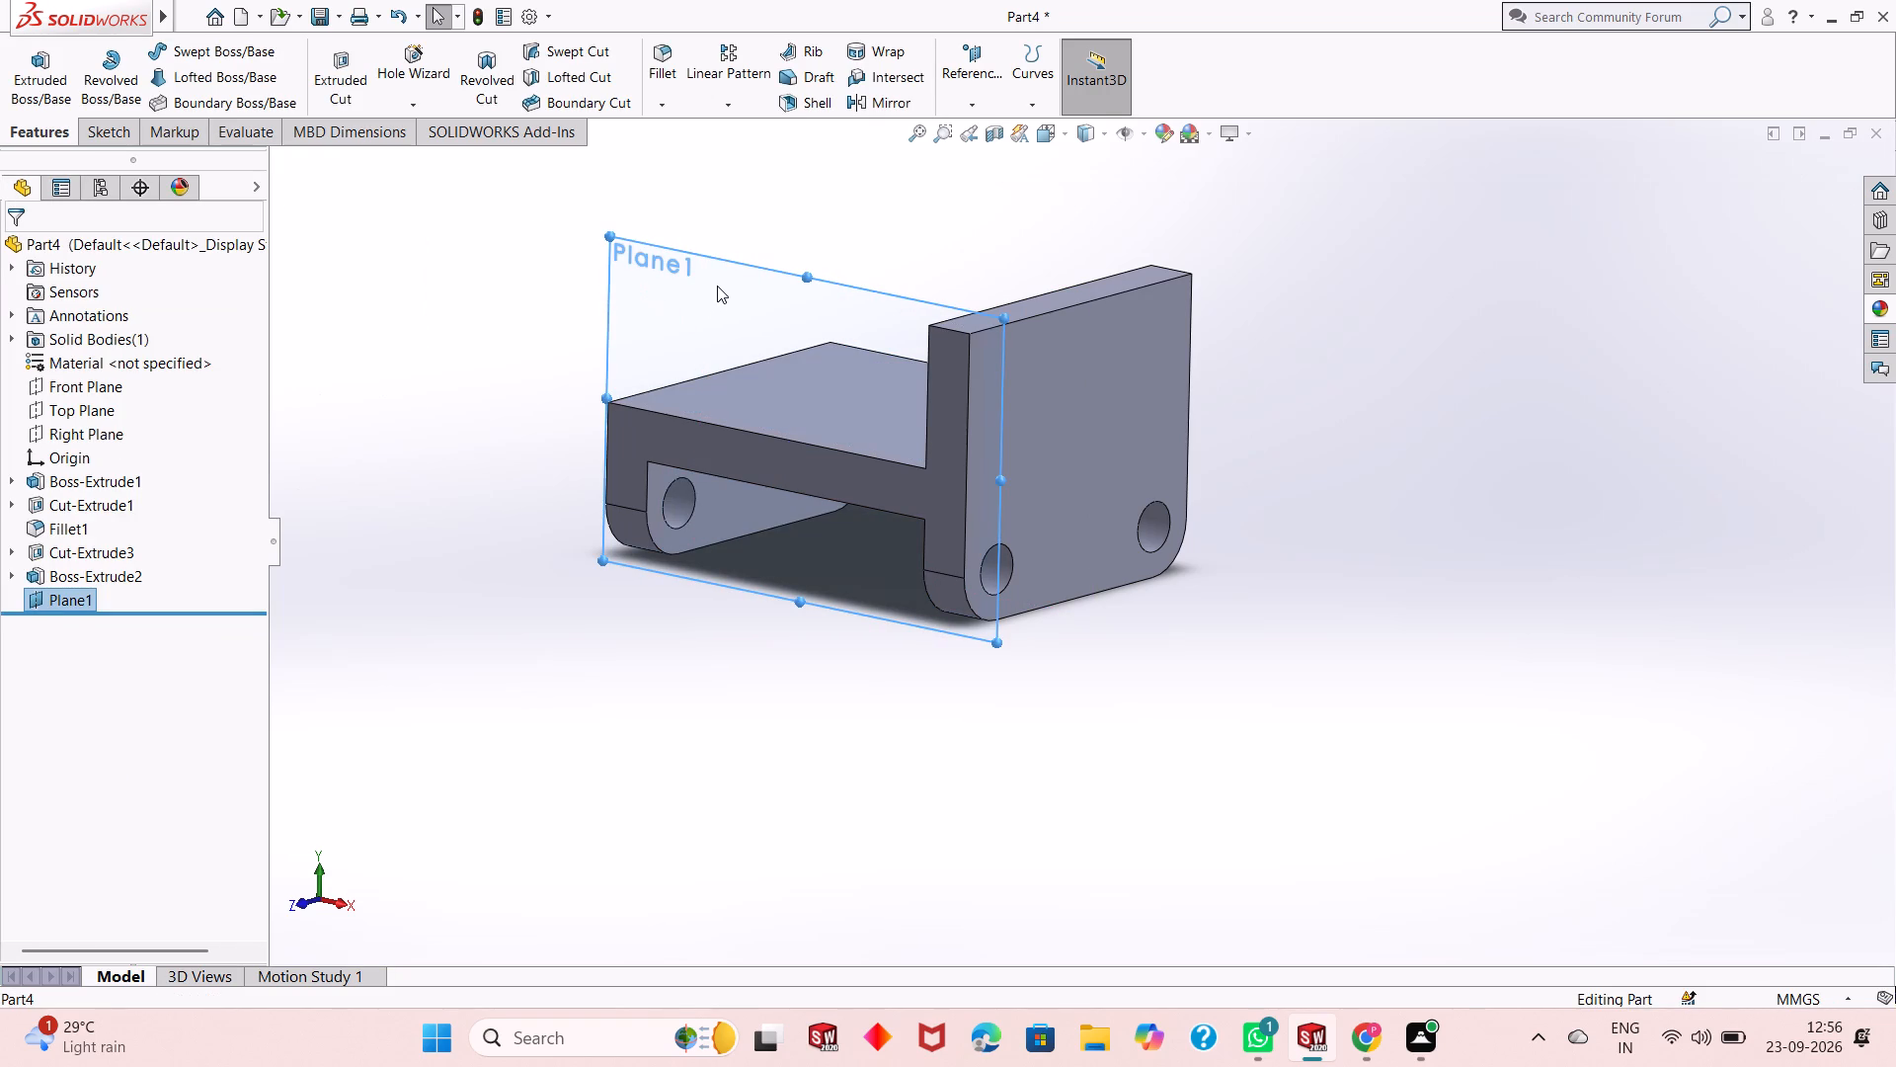
left_click(706, 267)
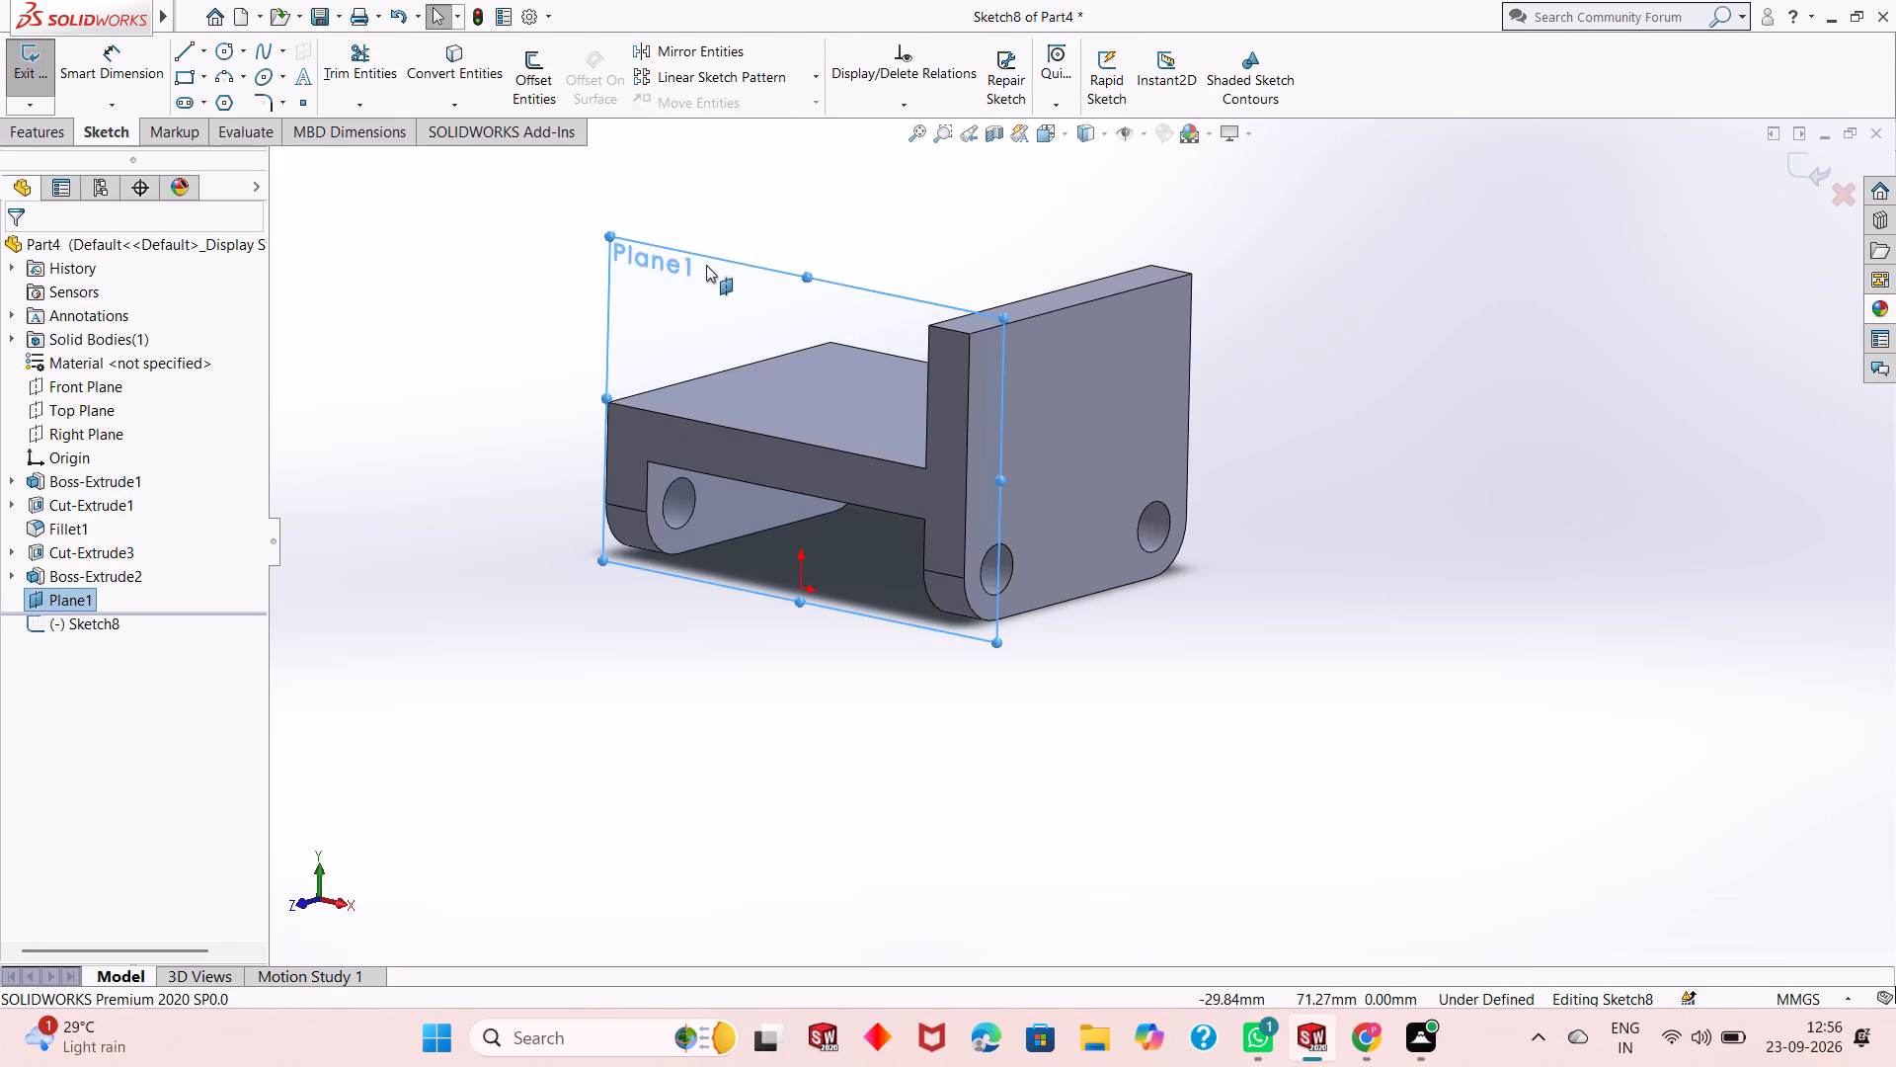
key("ctrl+8")
key("Escape")
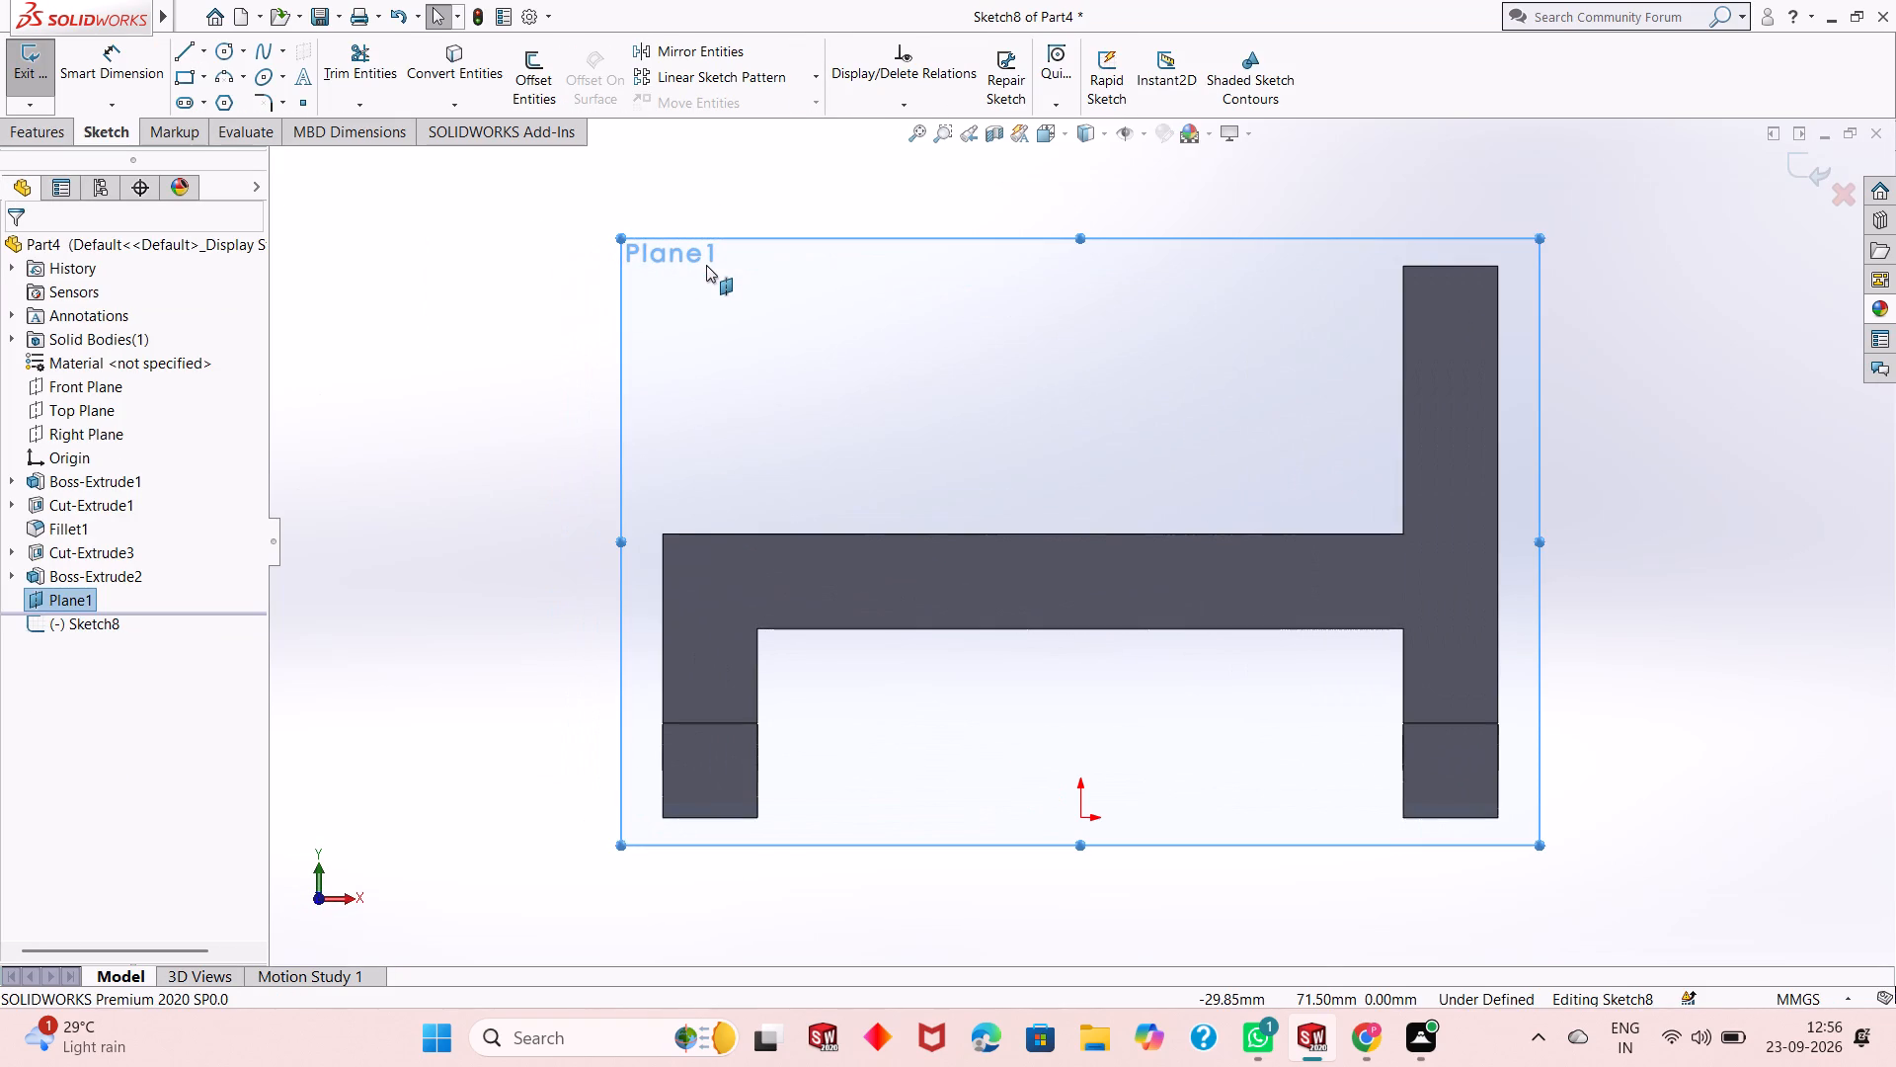
left_click(190, 57)
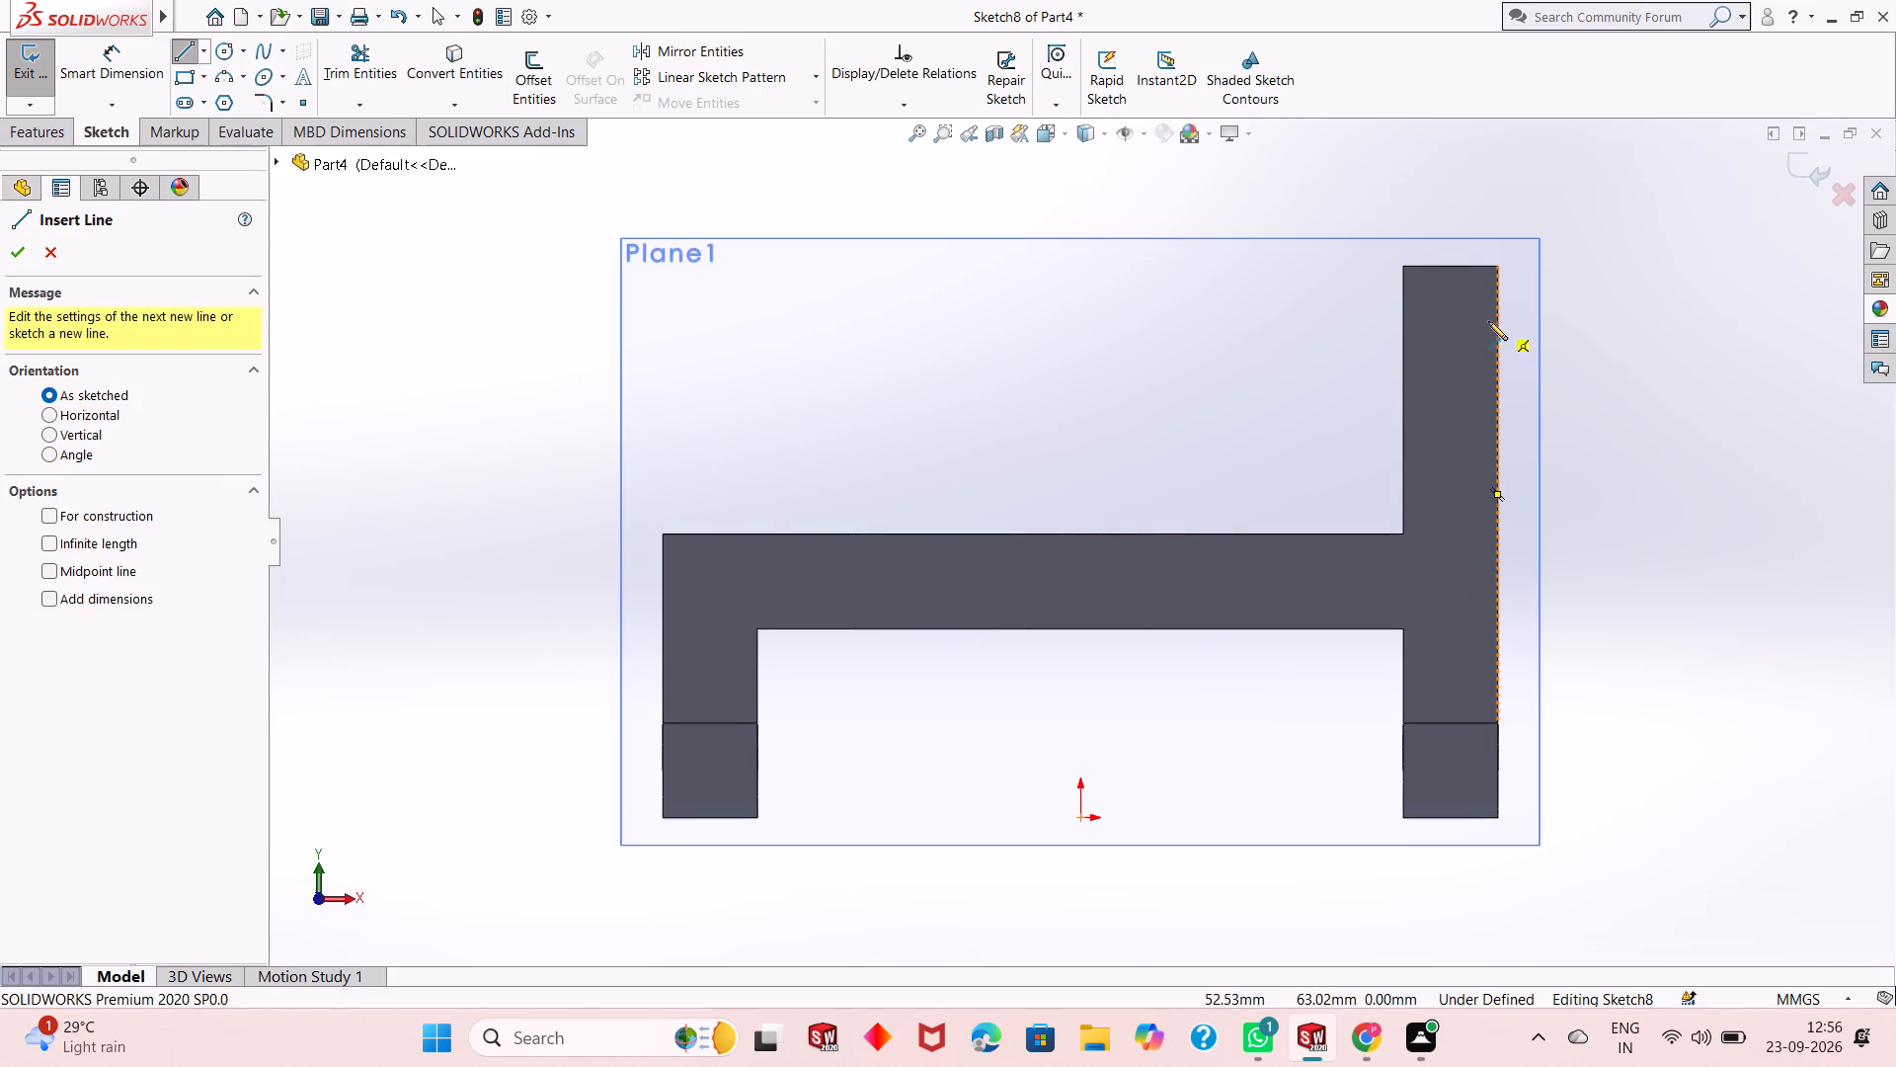
left_click(1494, 324)
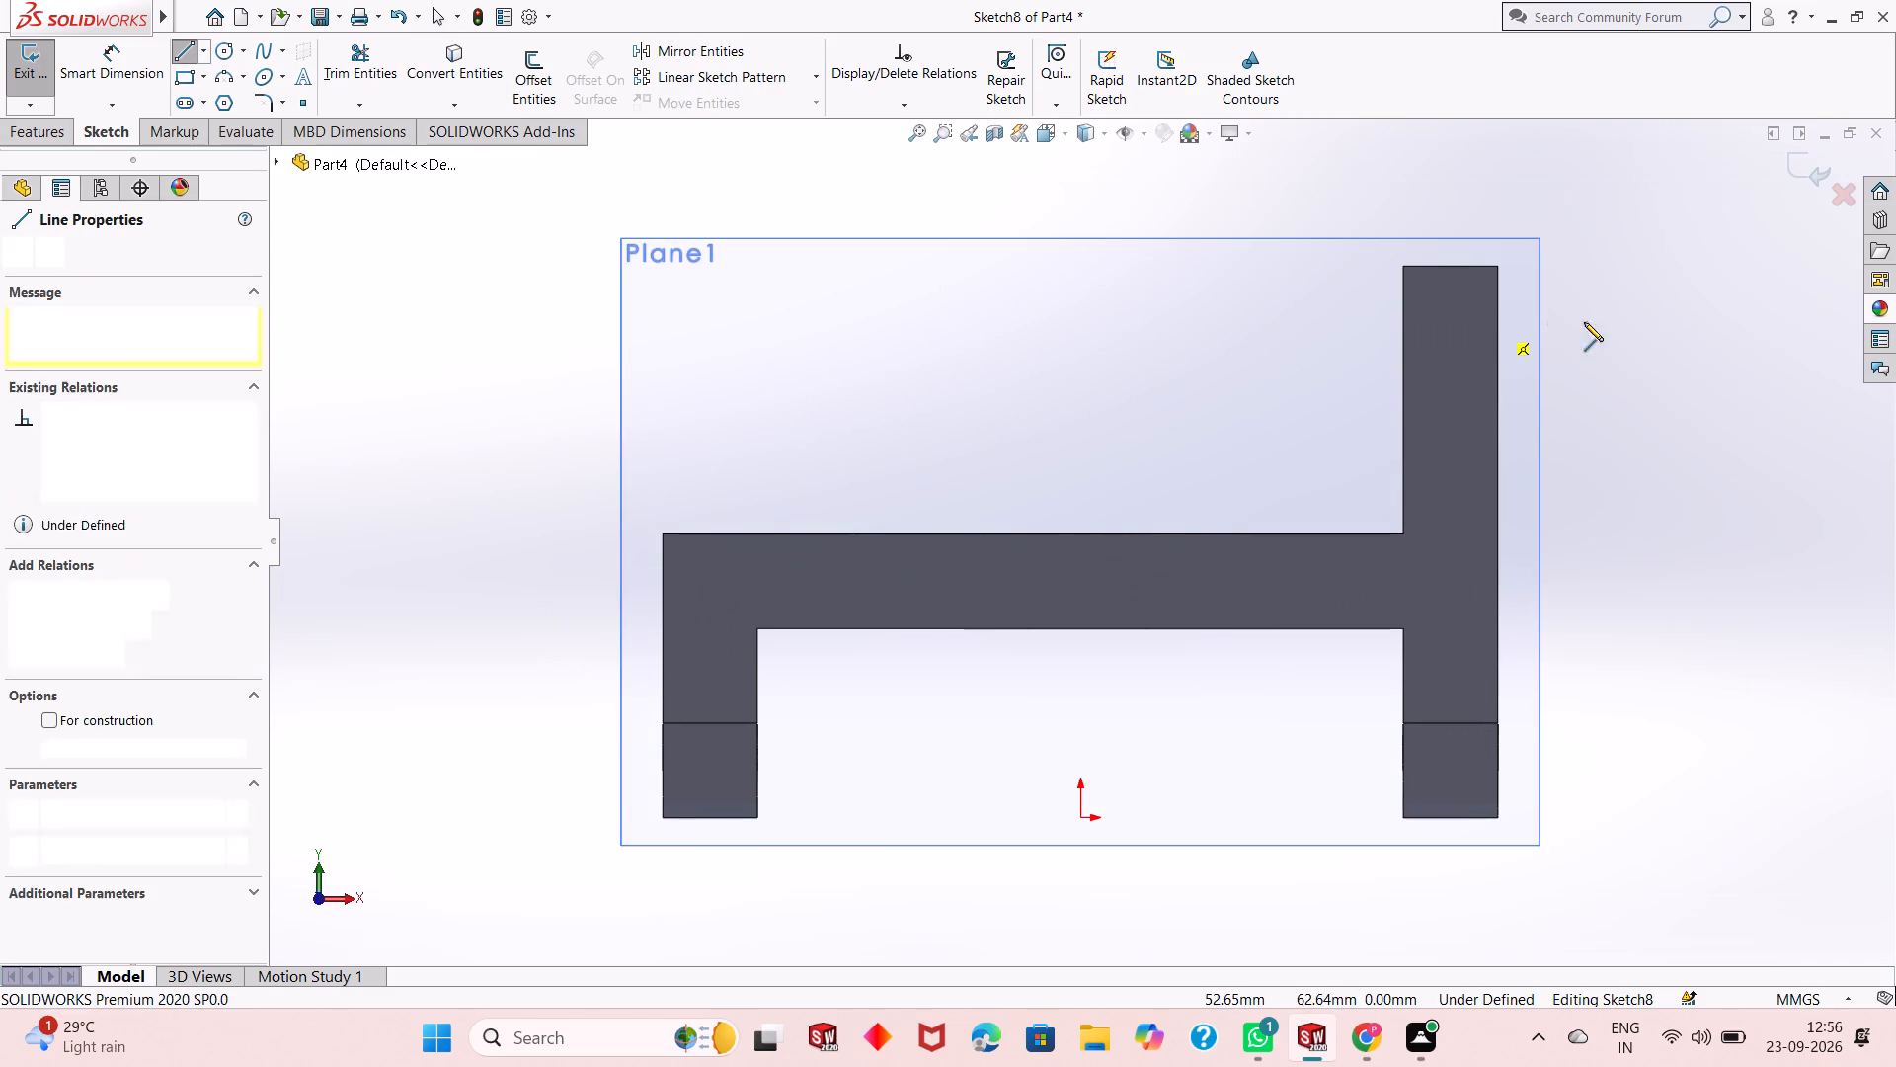
type("44")
key("Return")
right_click(1716, 325)
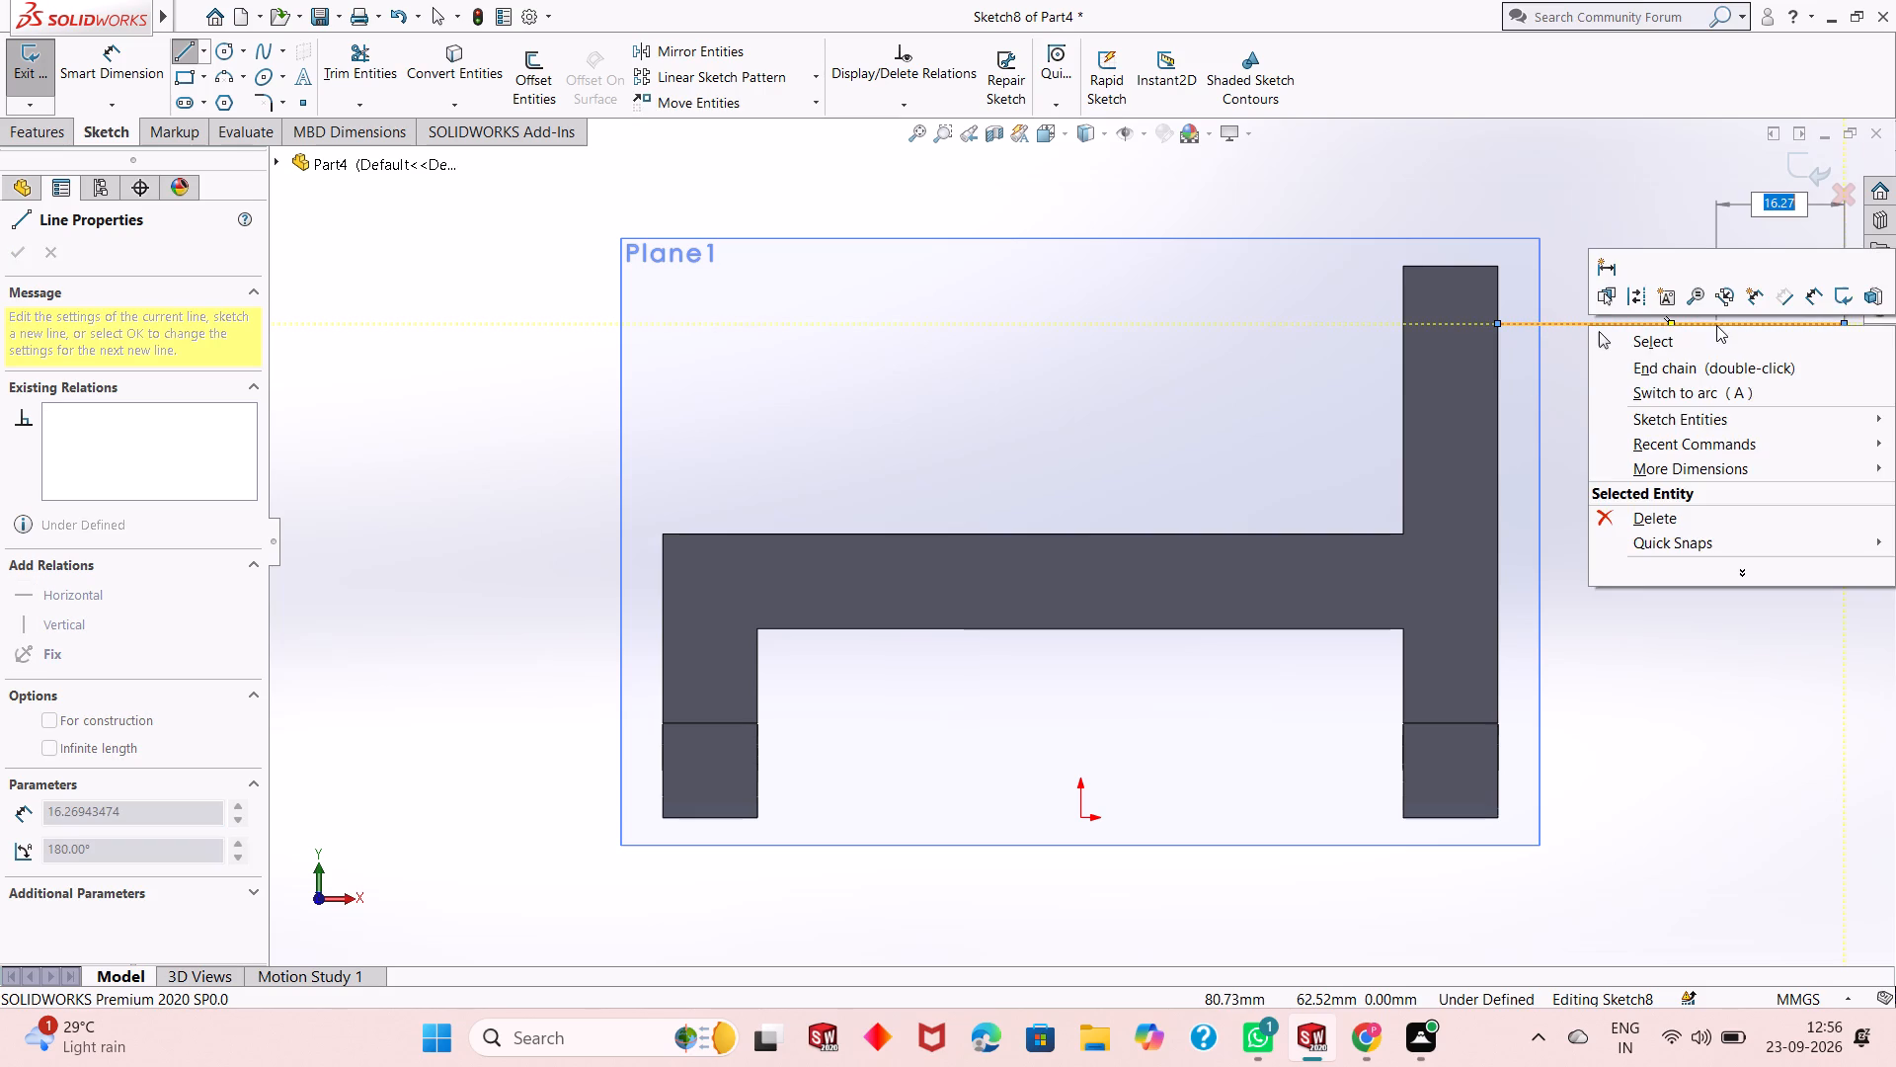
left_click(1724, 336)
Add a 44 mm length dimension to the horizontal line extending from the upright wall.
scroll(1068, 438, "up", 3)
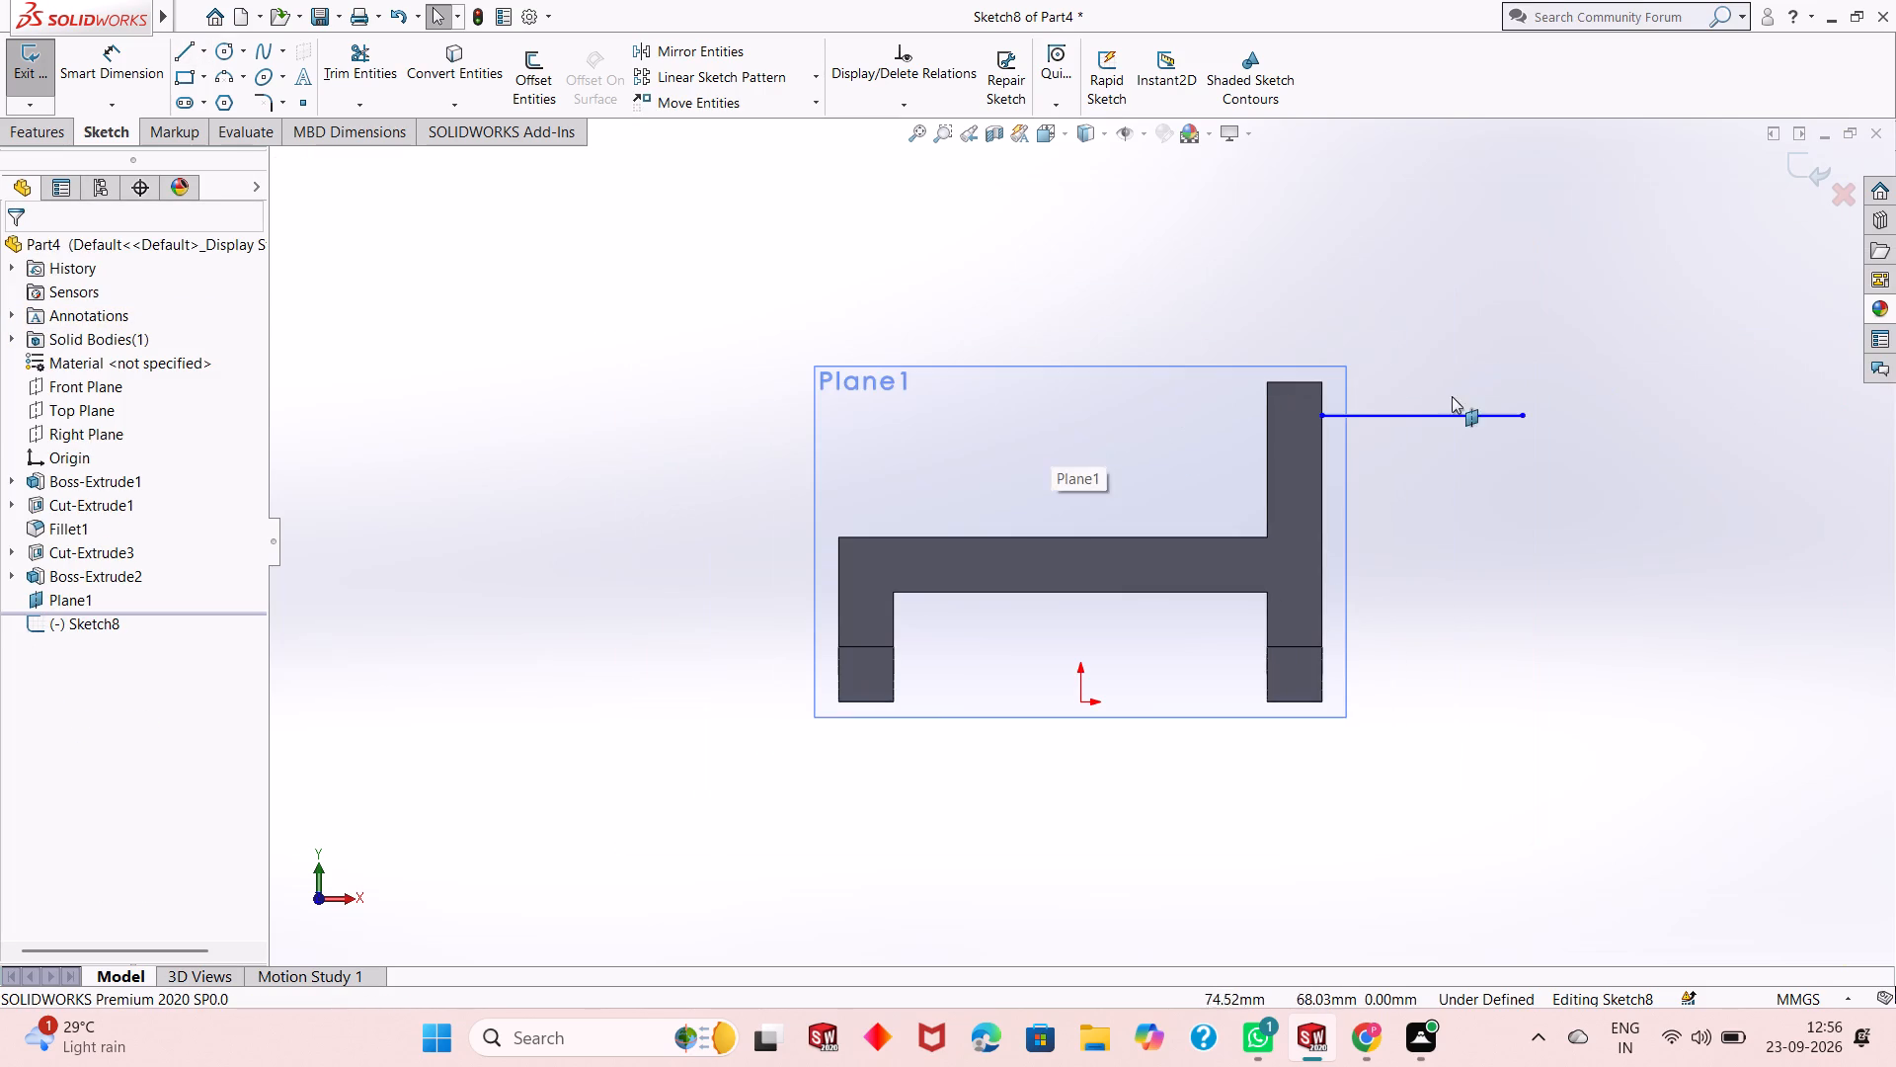
scroll(1489, 441, "down", 3)
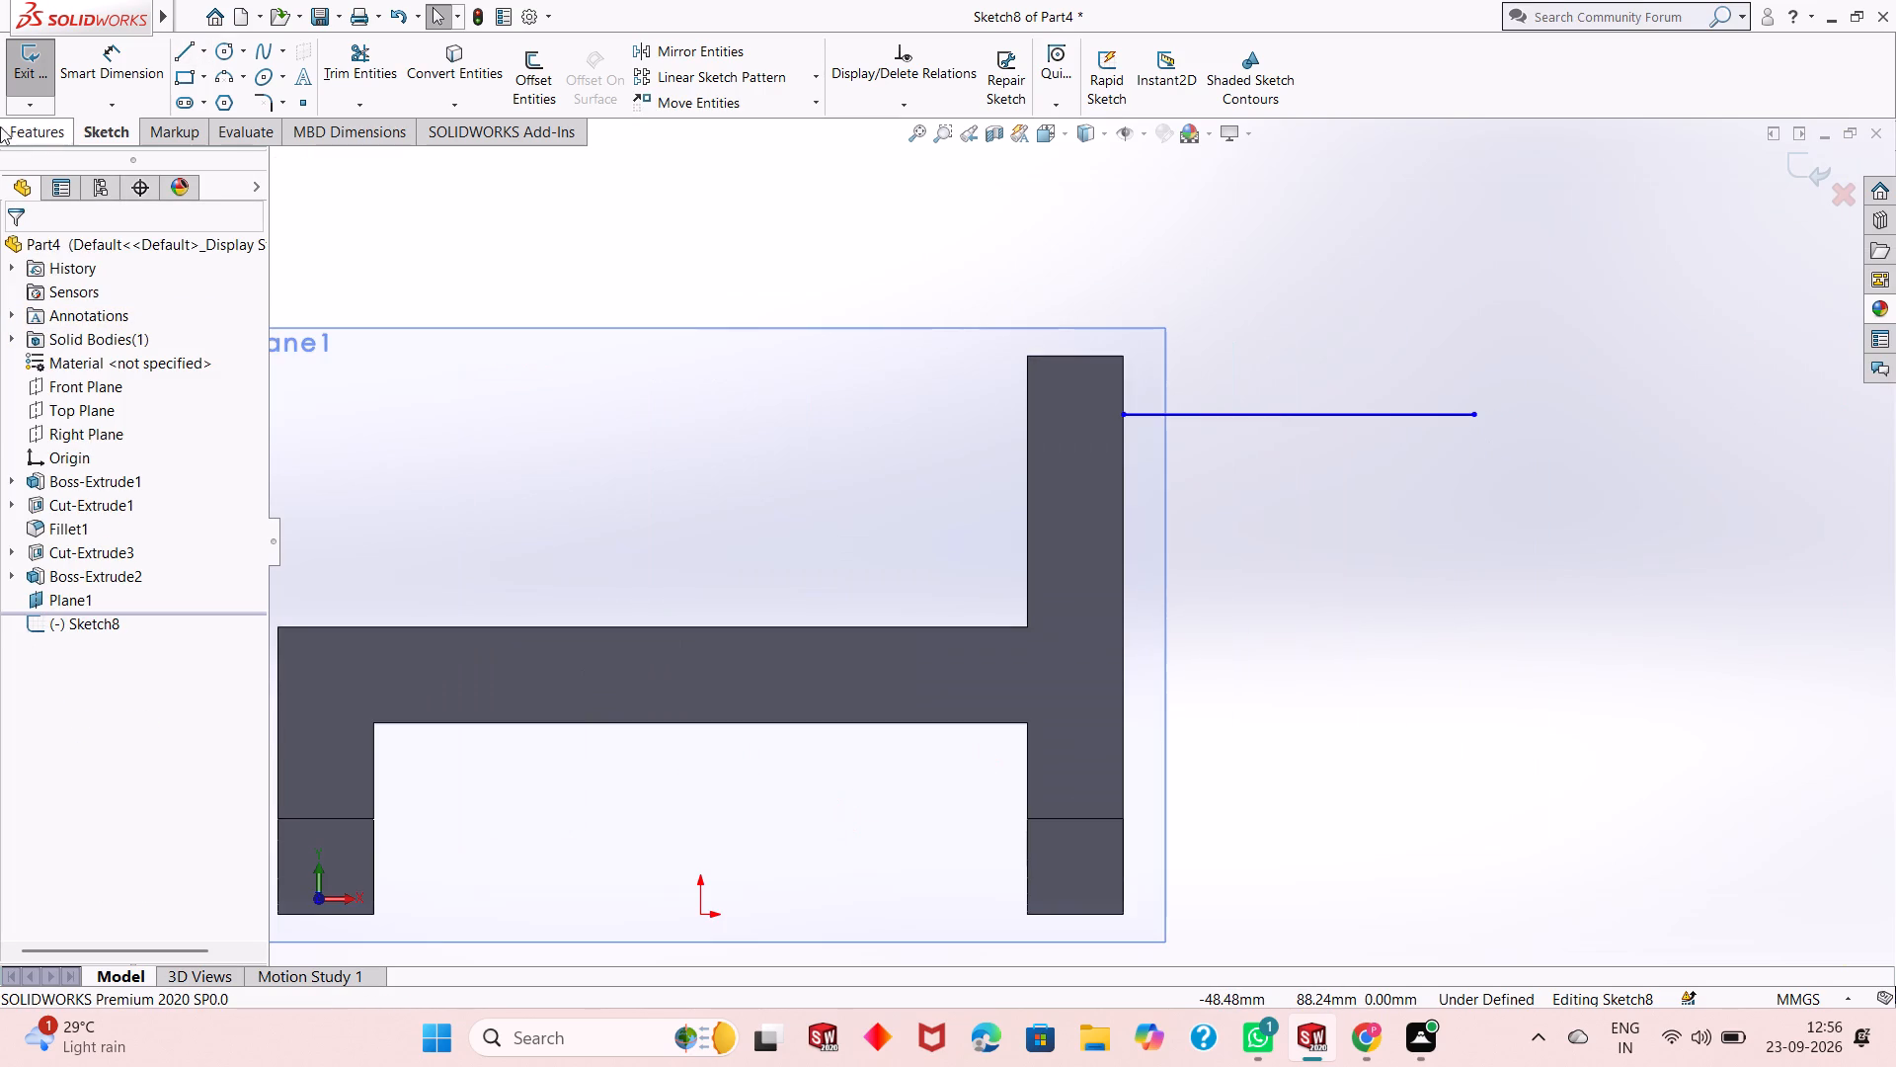
left_click(106, 49)
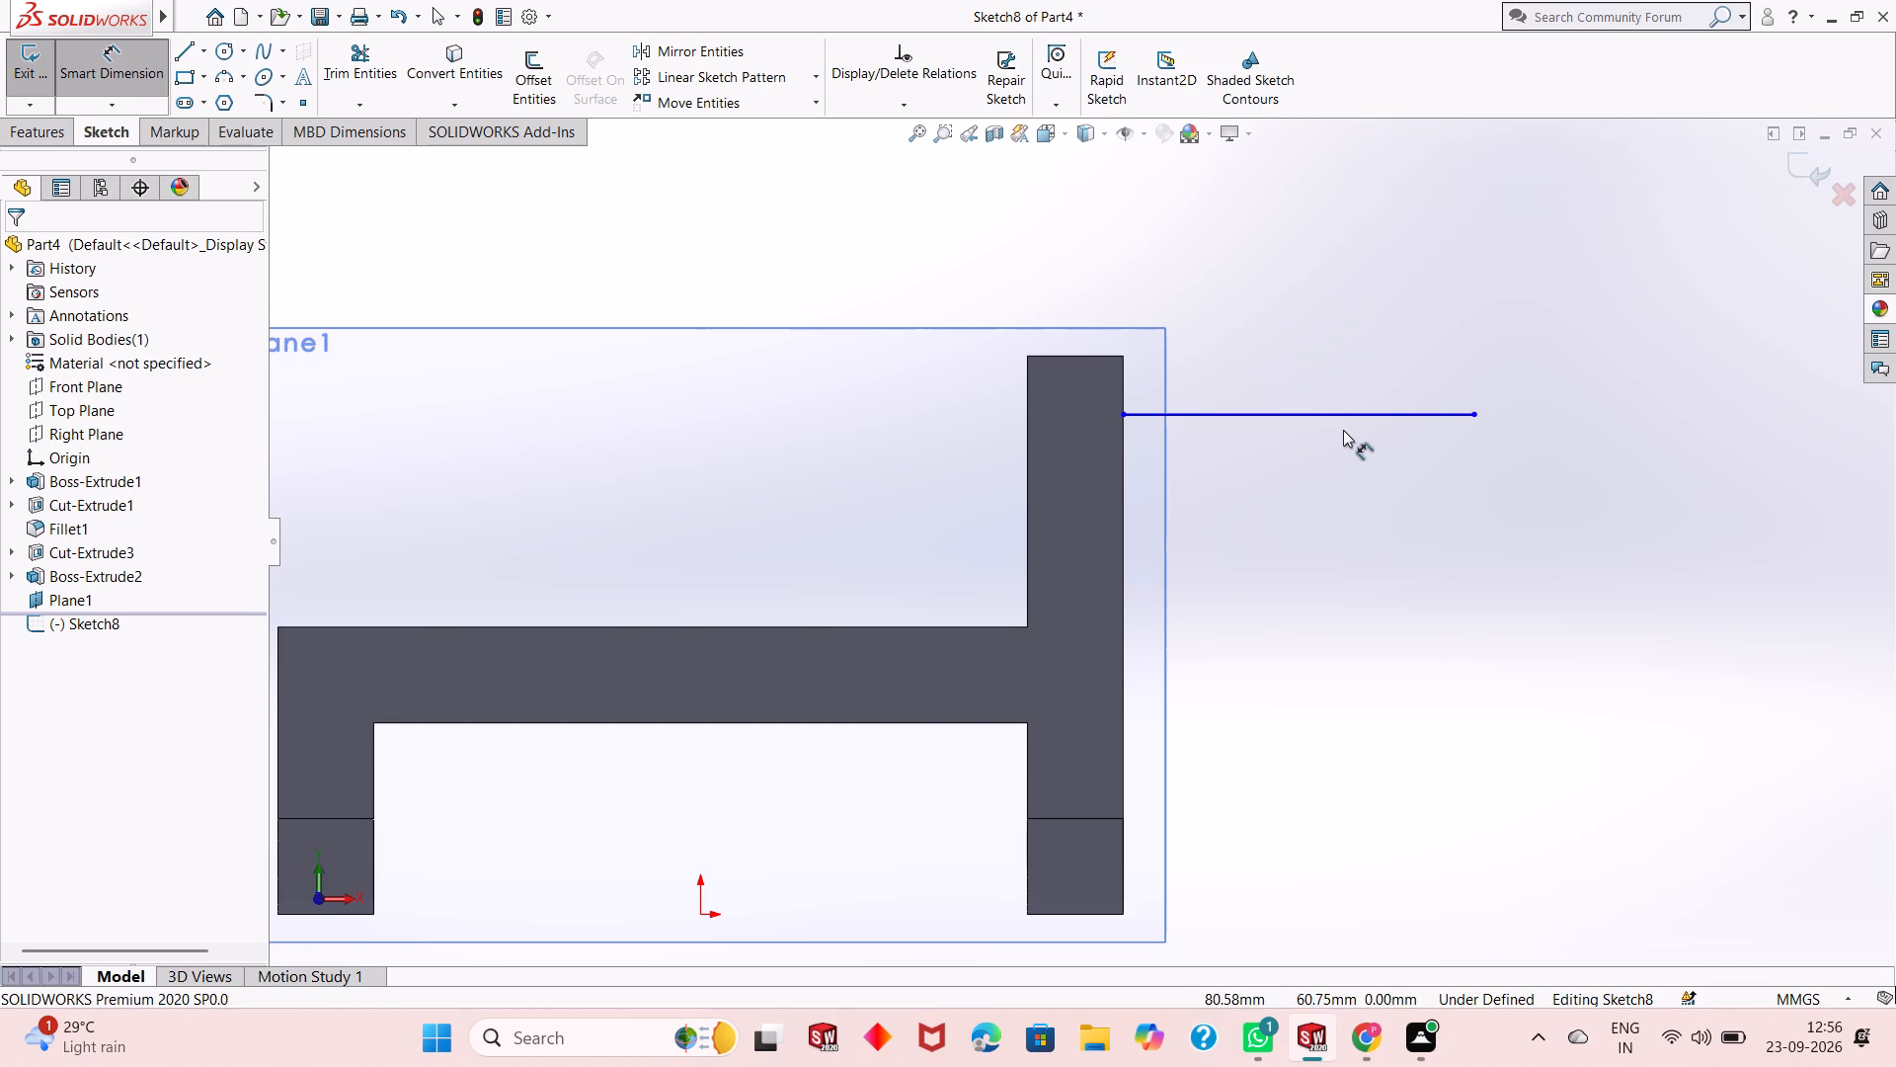
left_click(1376, 415)
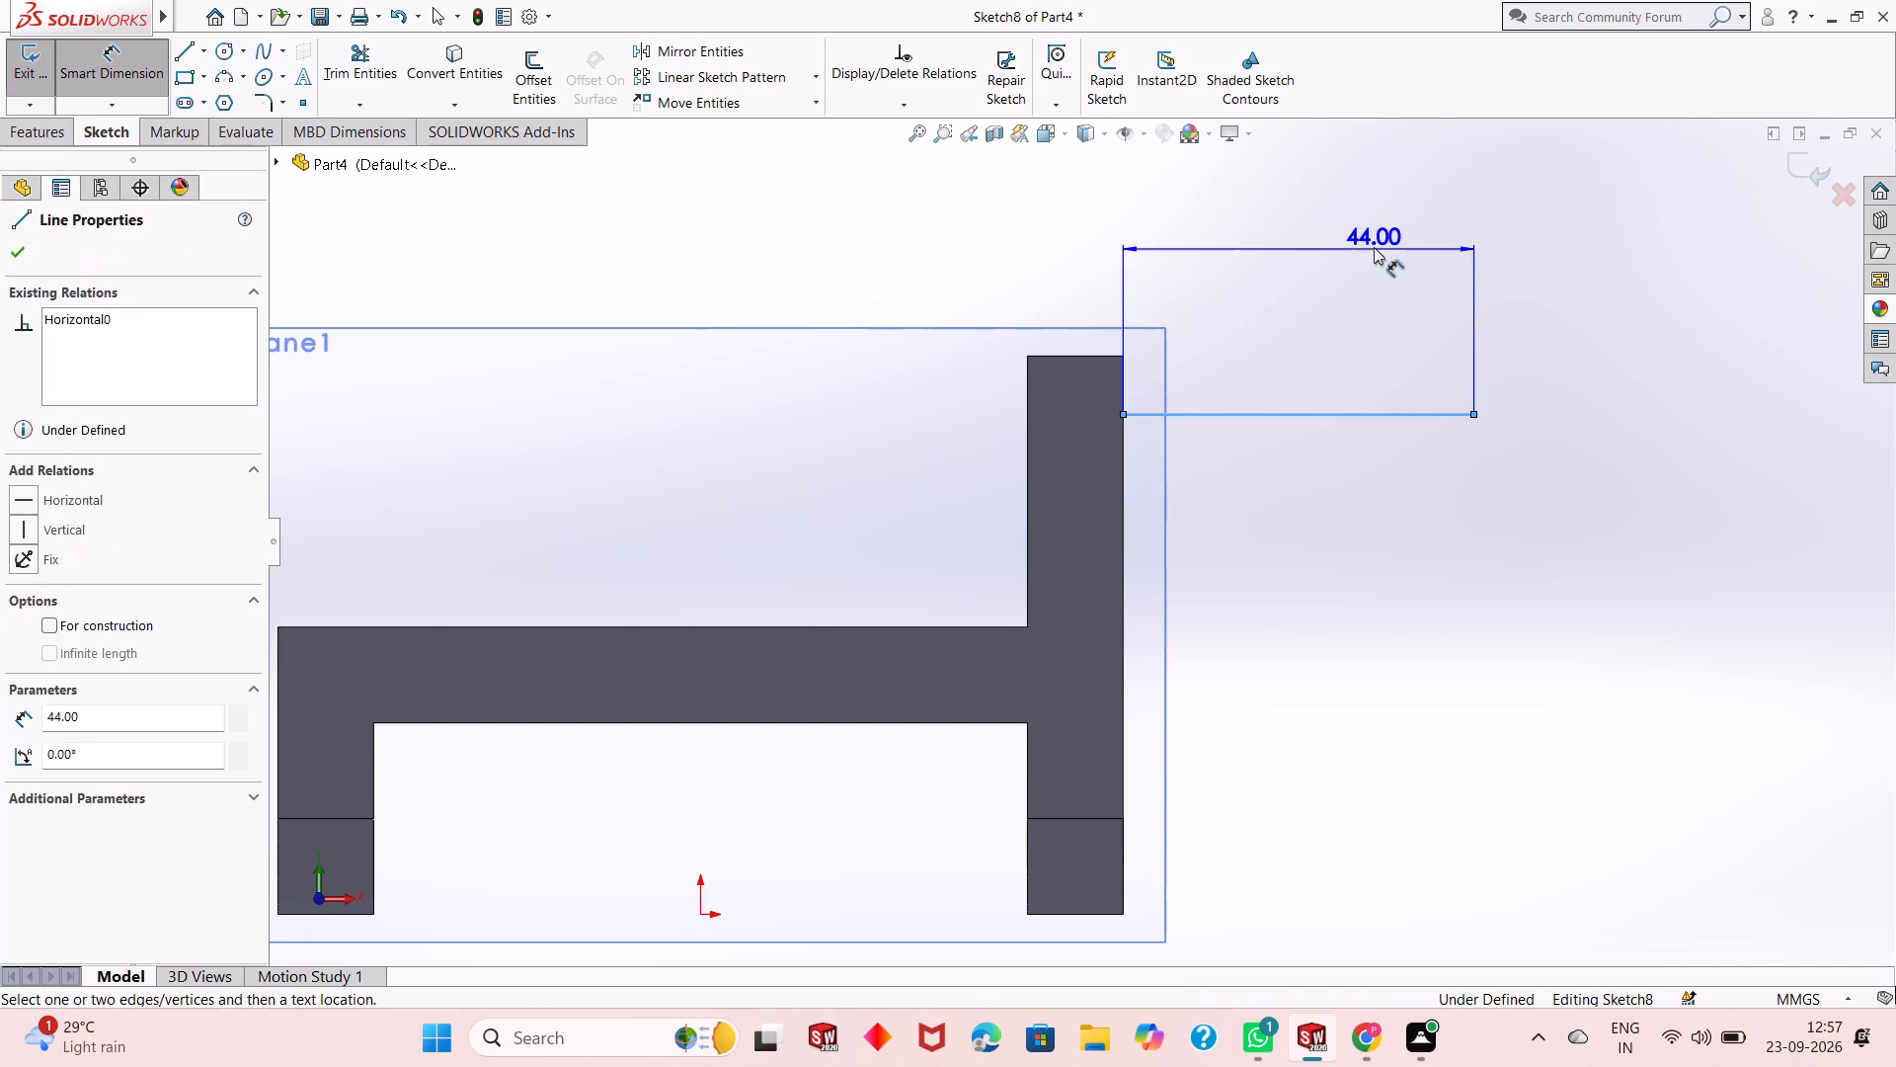
left_click(1374, 247)
left_click(1276, 218)
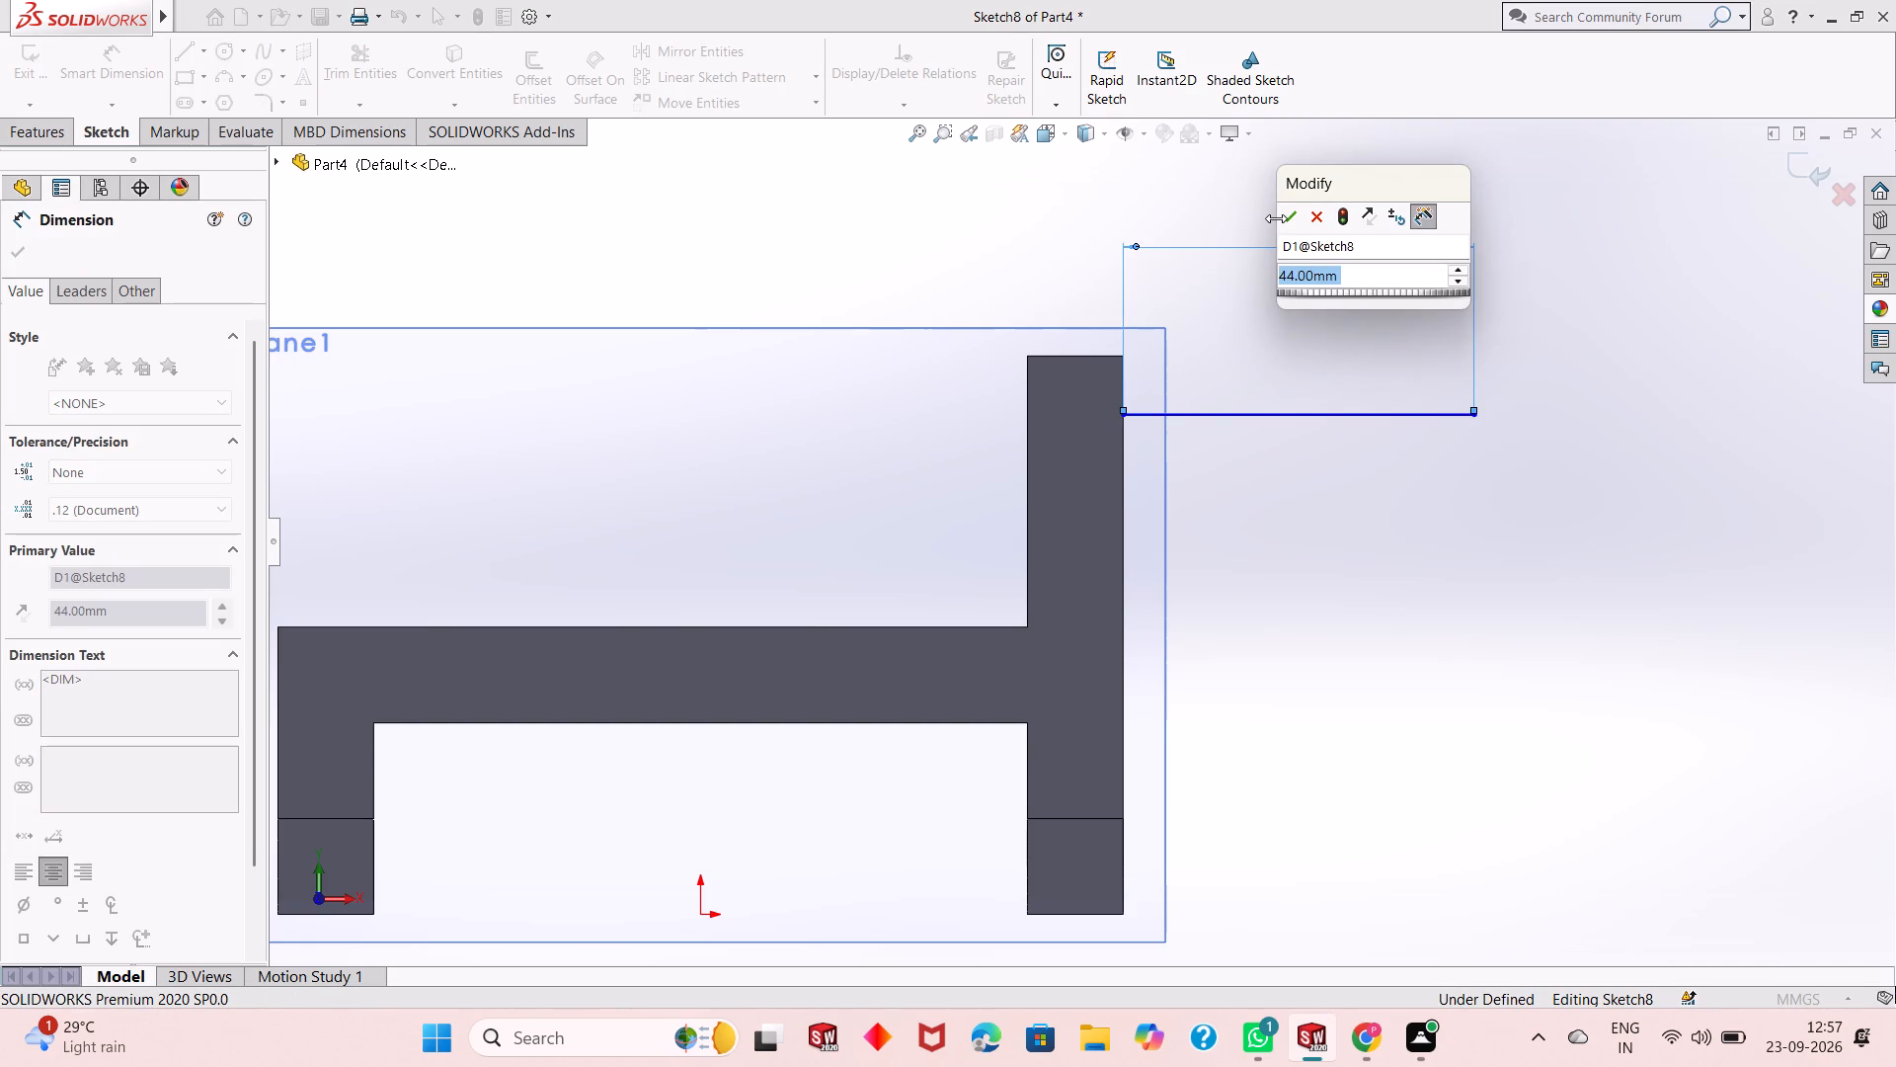
left_click(1276, 218)
left_click(1124, 420)
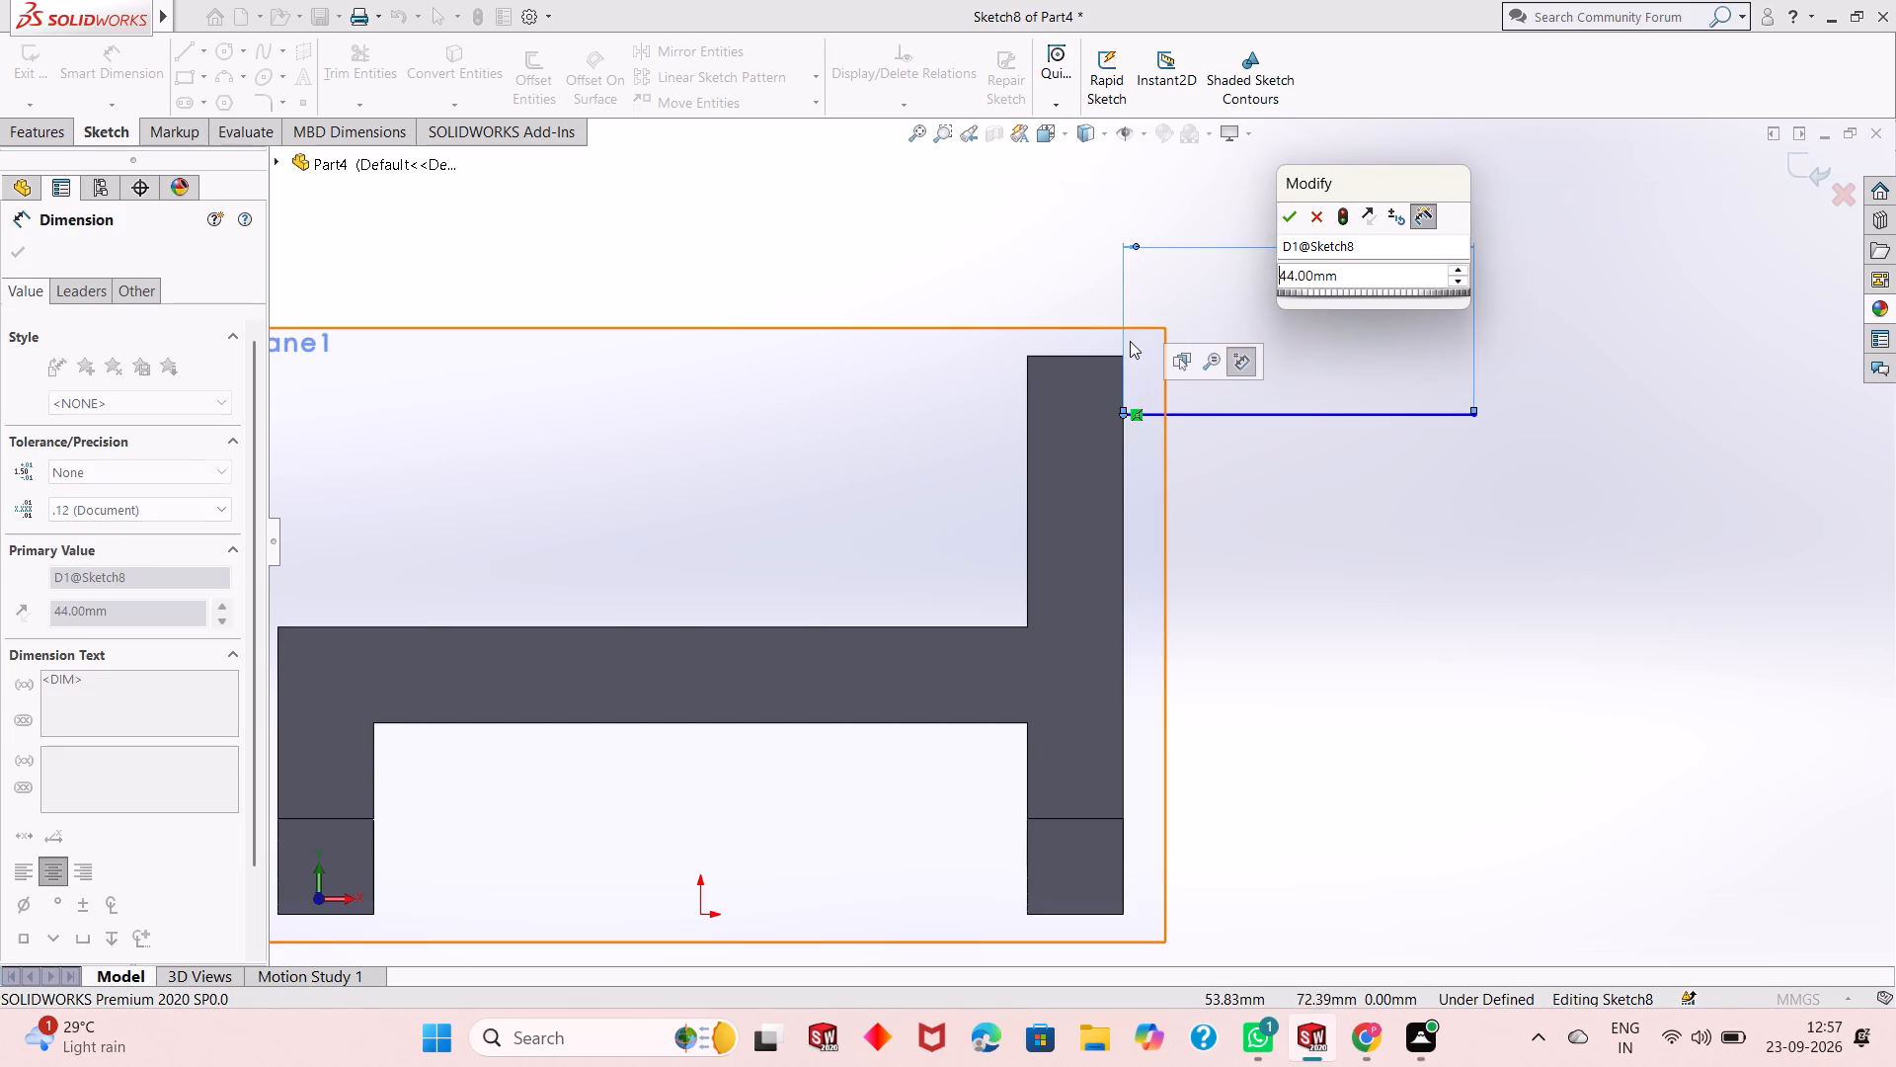
left_click(1123, 359)
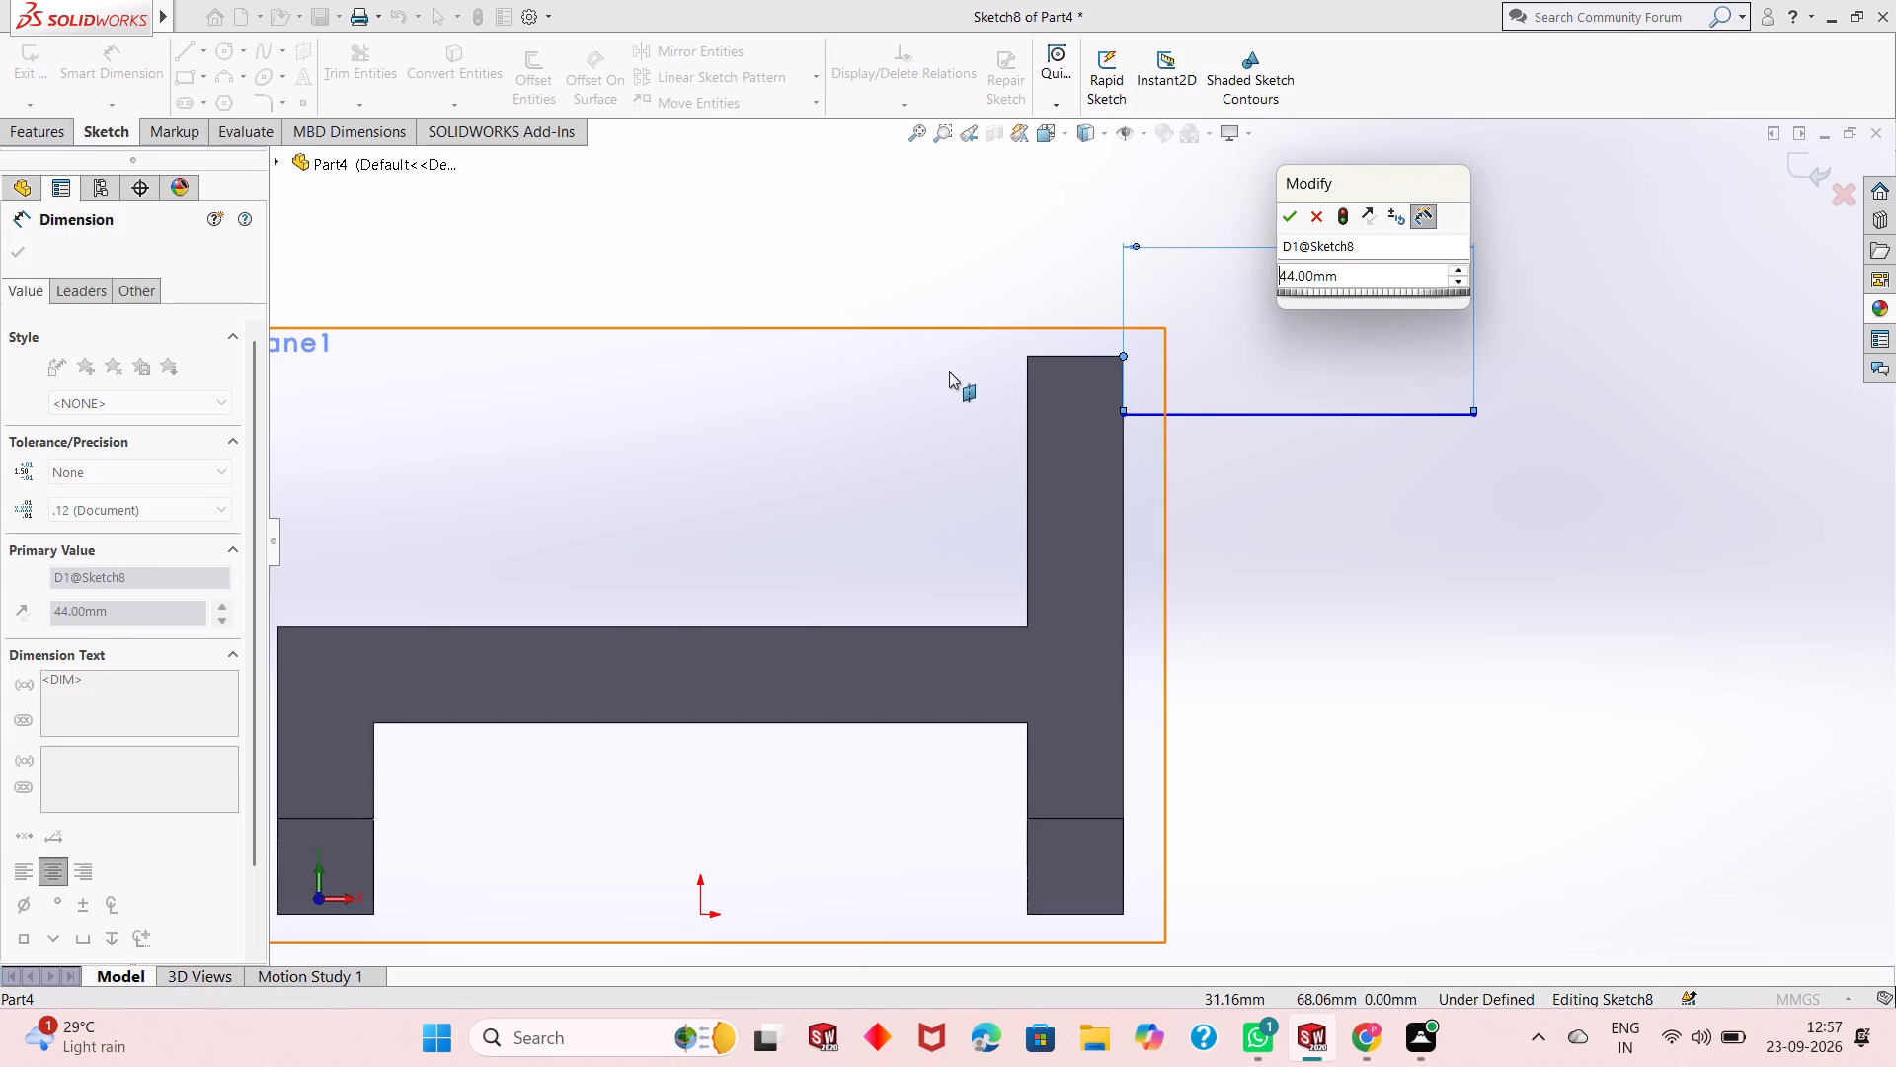
key("Escape")
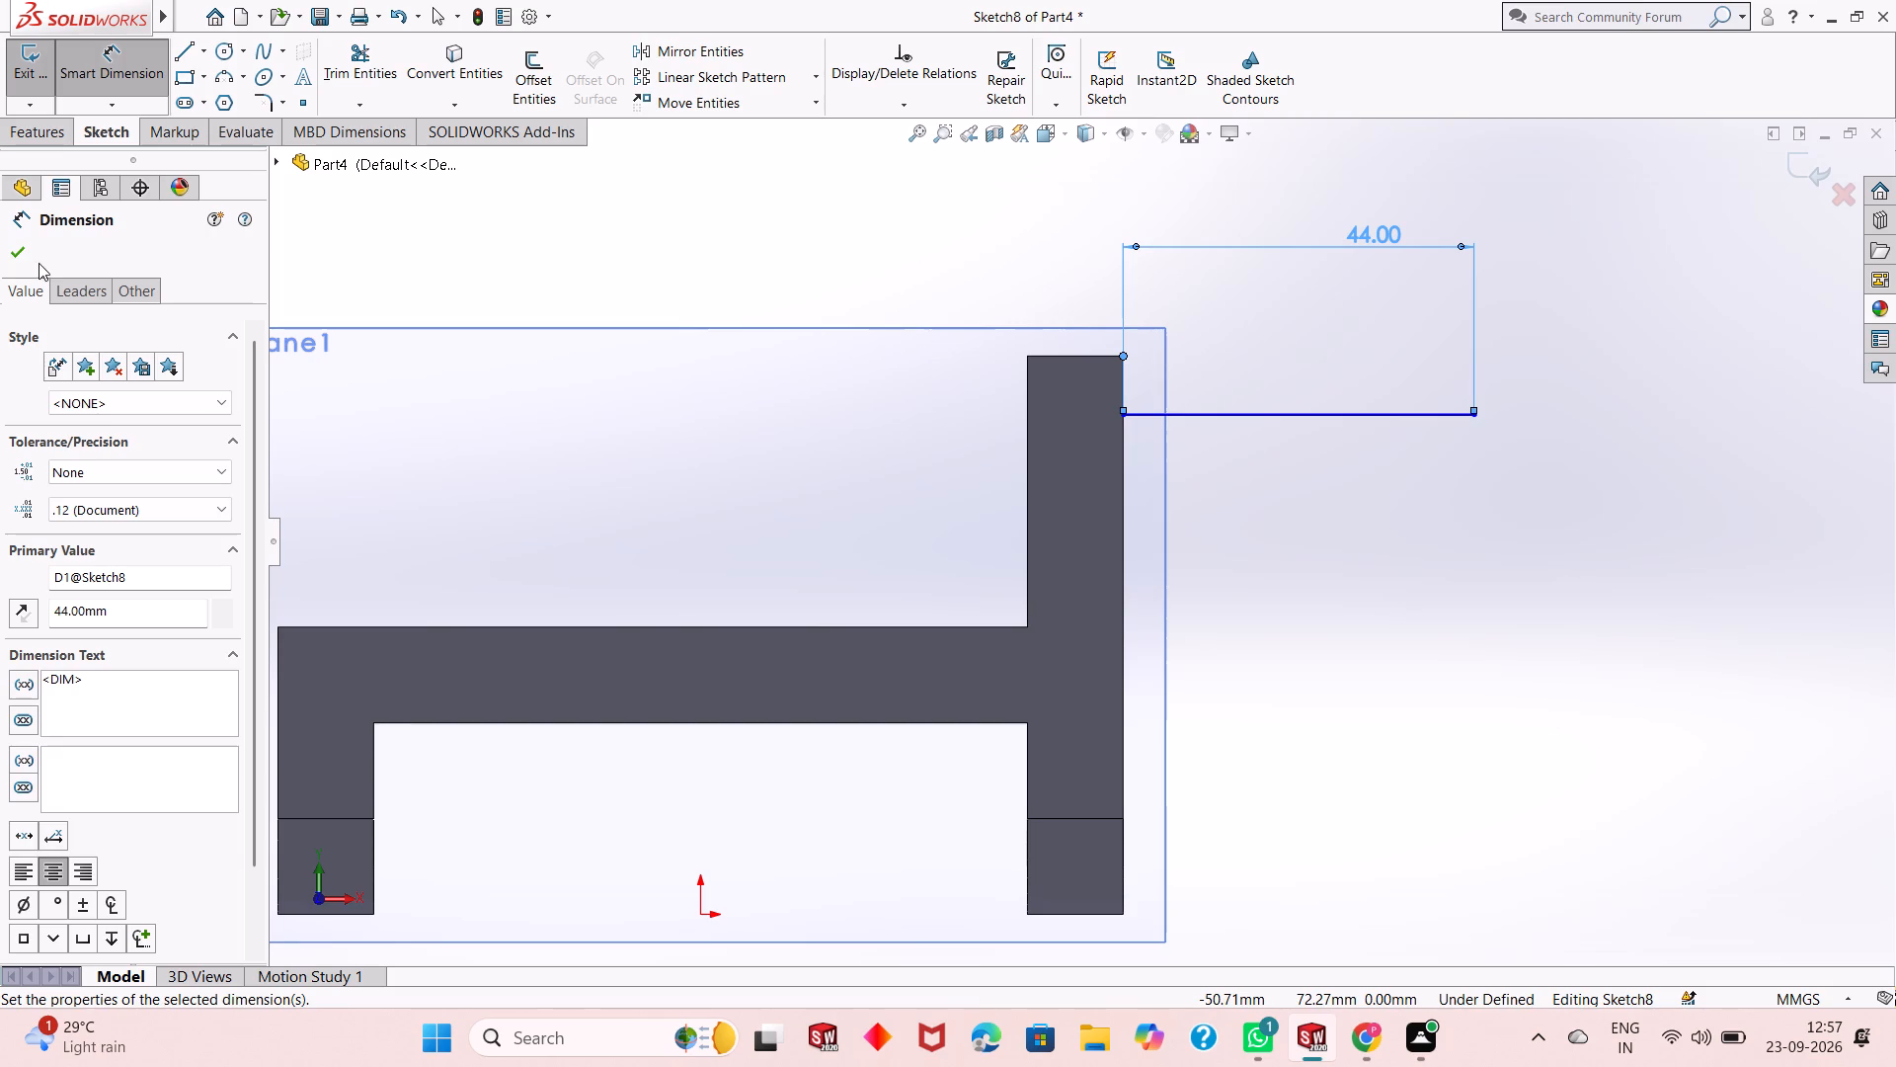
left_click(12, 260)
Dimension the line's inner endpoint 5 mm below the upright wall's top outer corner.
left_click(124, 55)
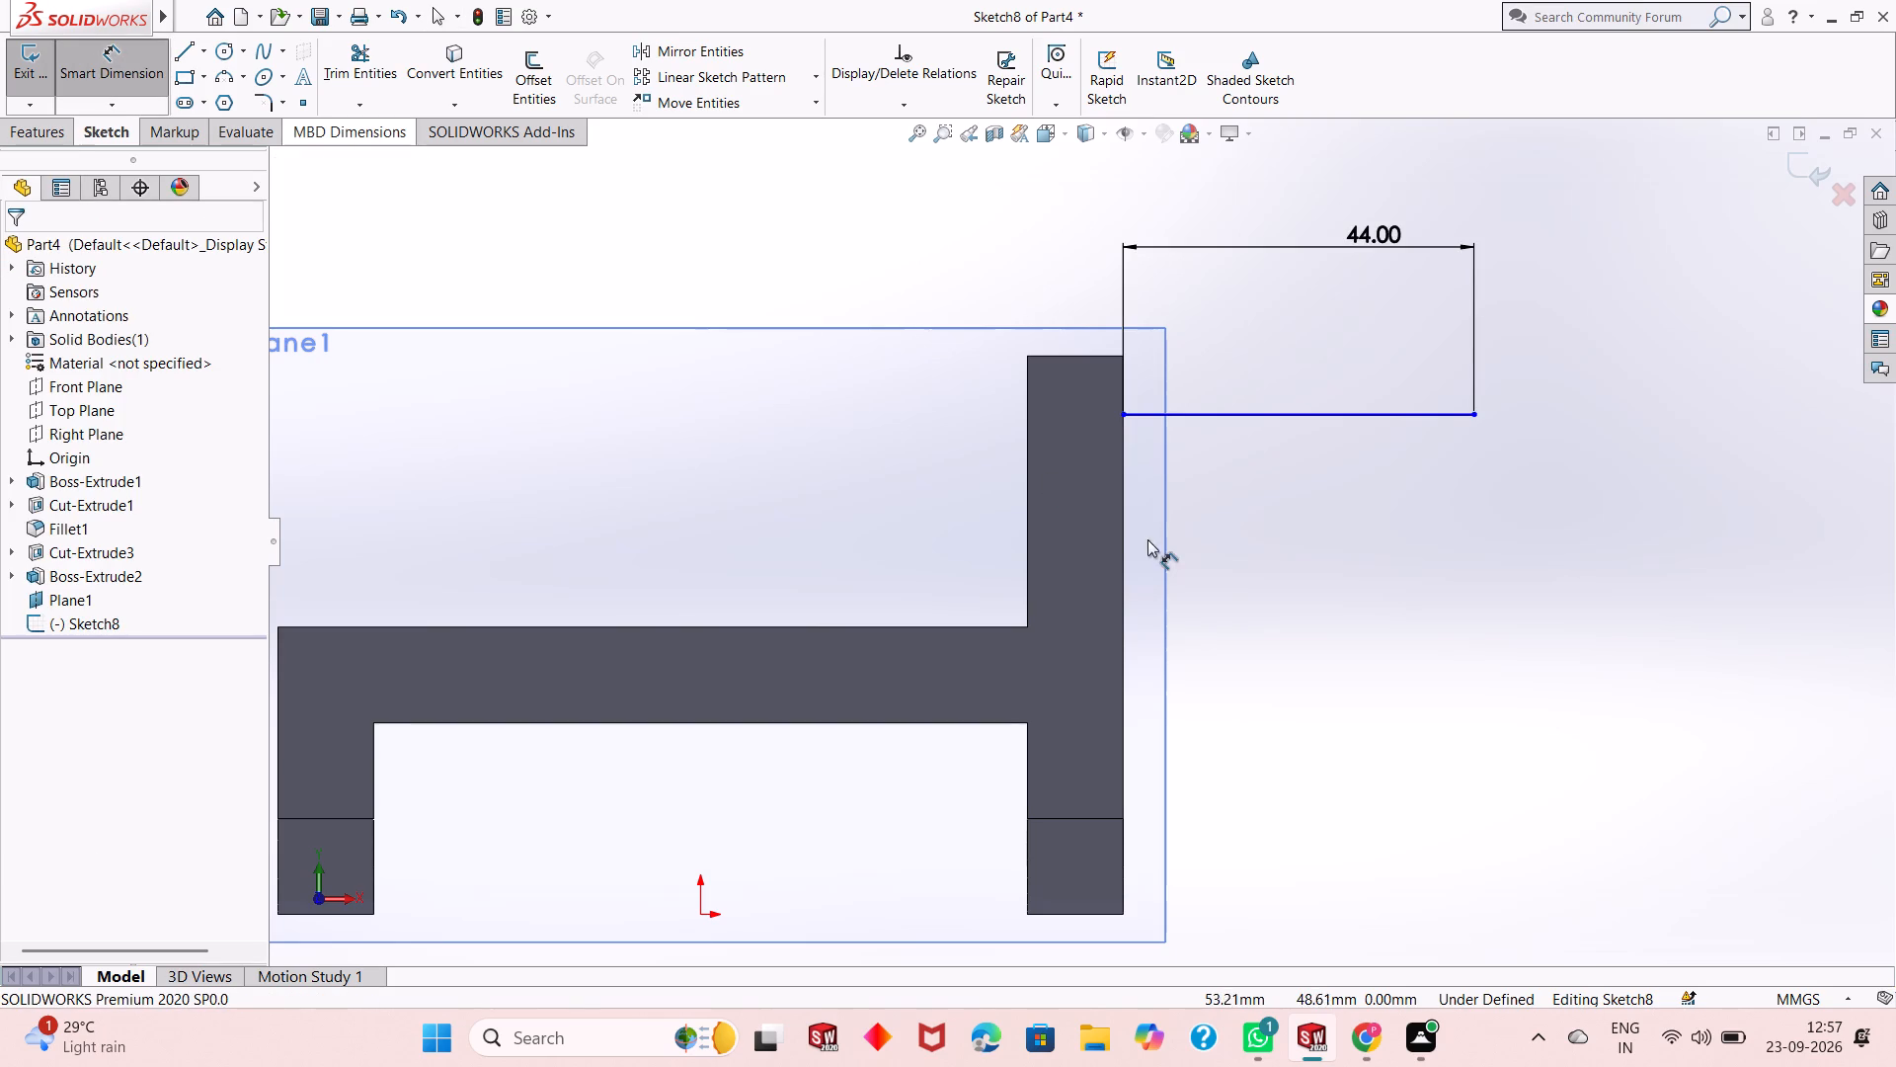
left_click(1124, 420)
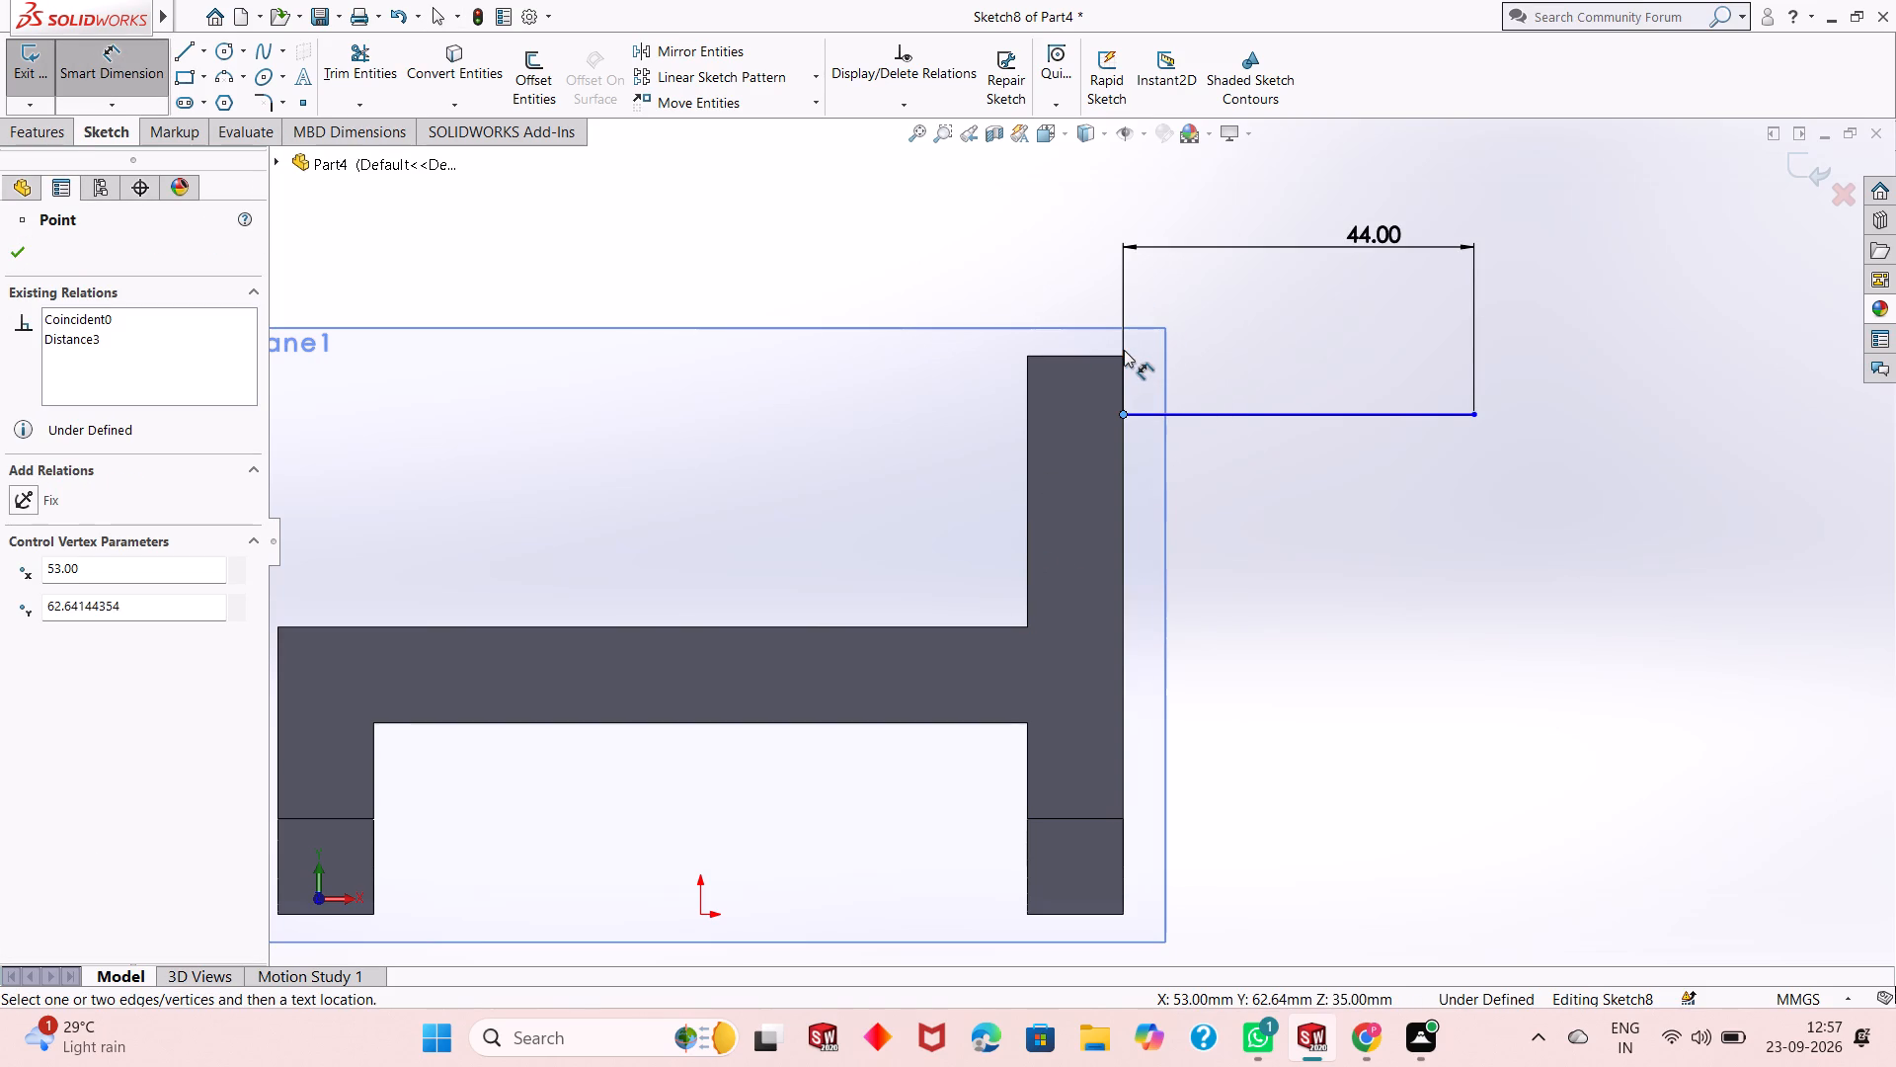
left_click(1124, 356)
left_click(866, 360)
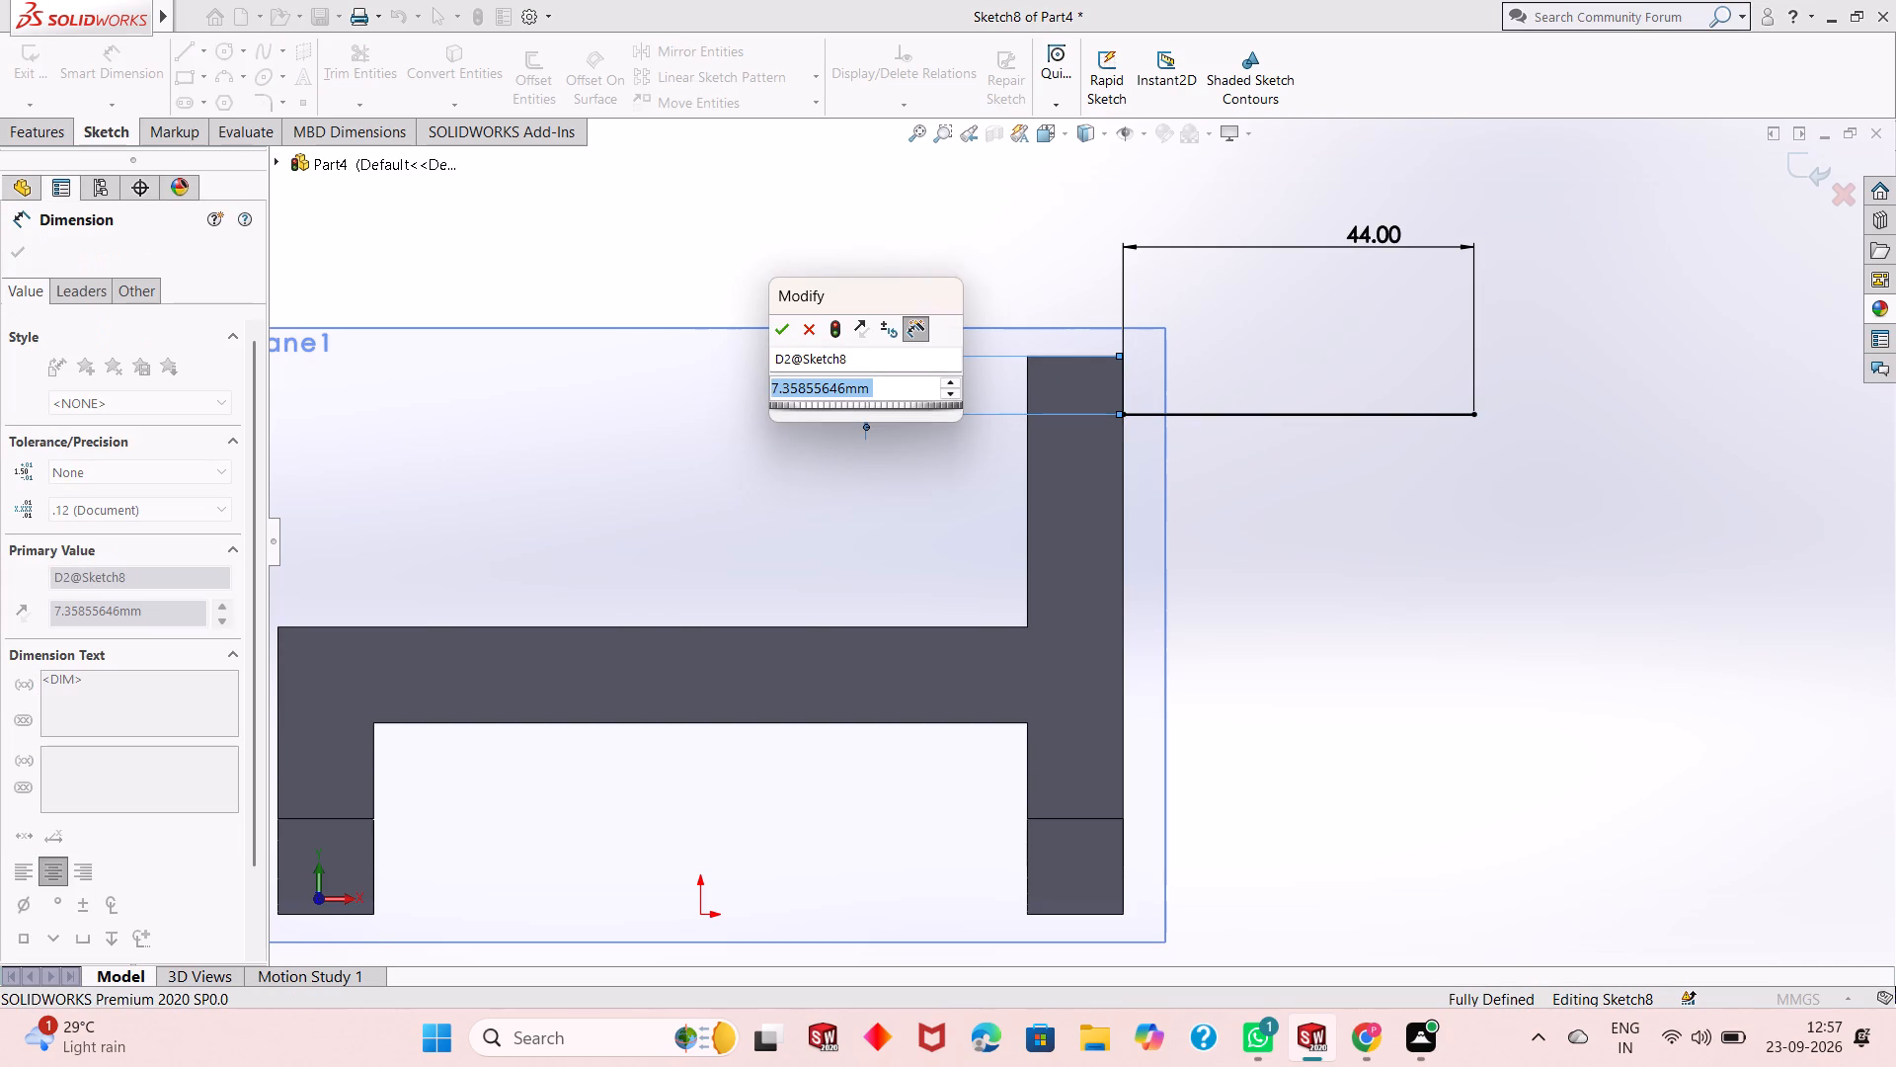
key("5")
key("Return")
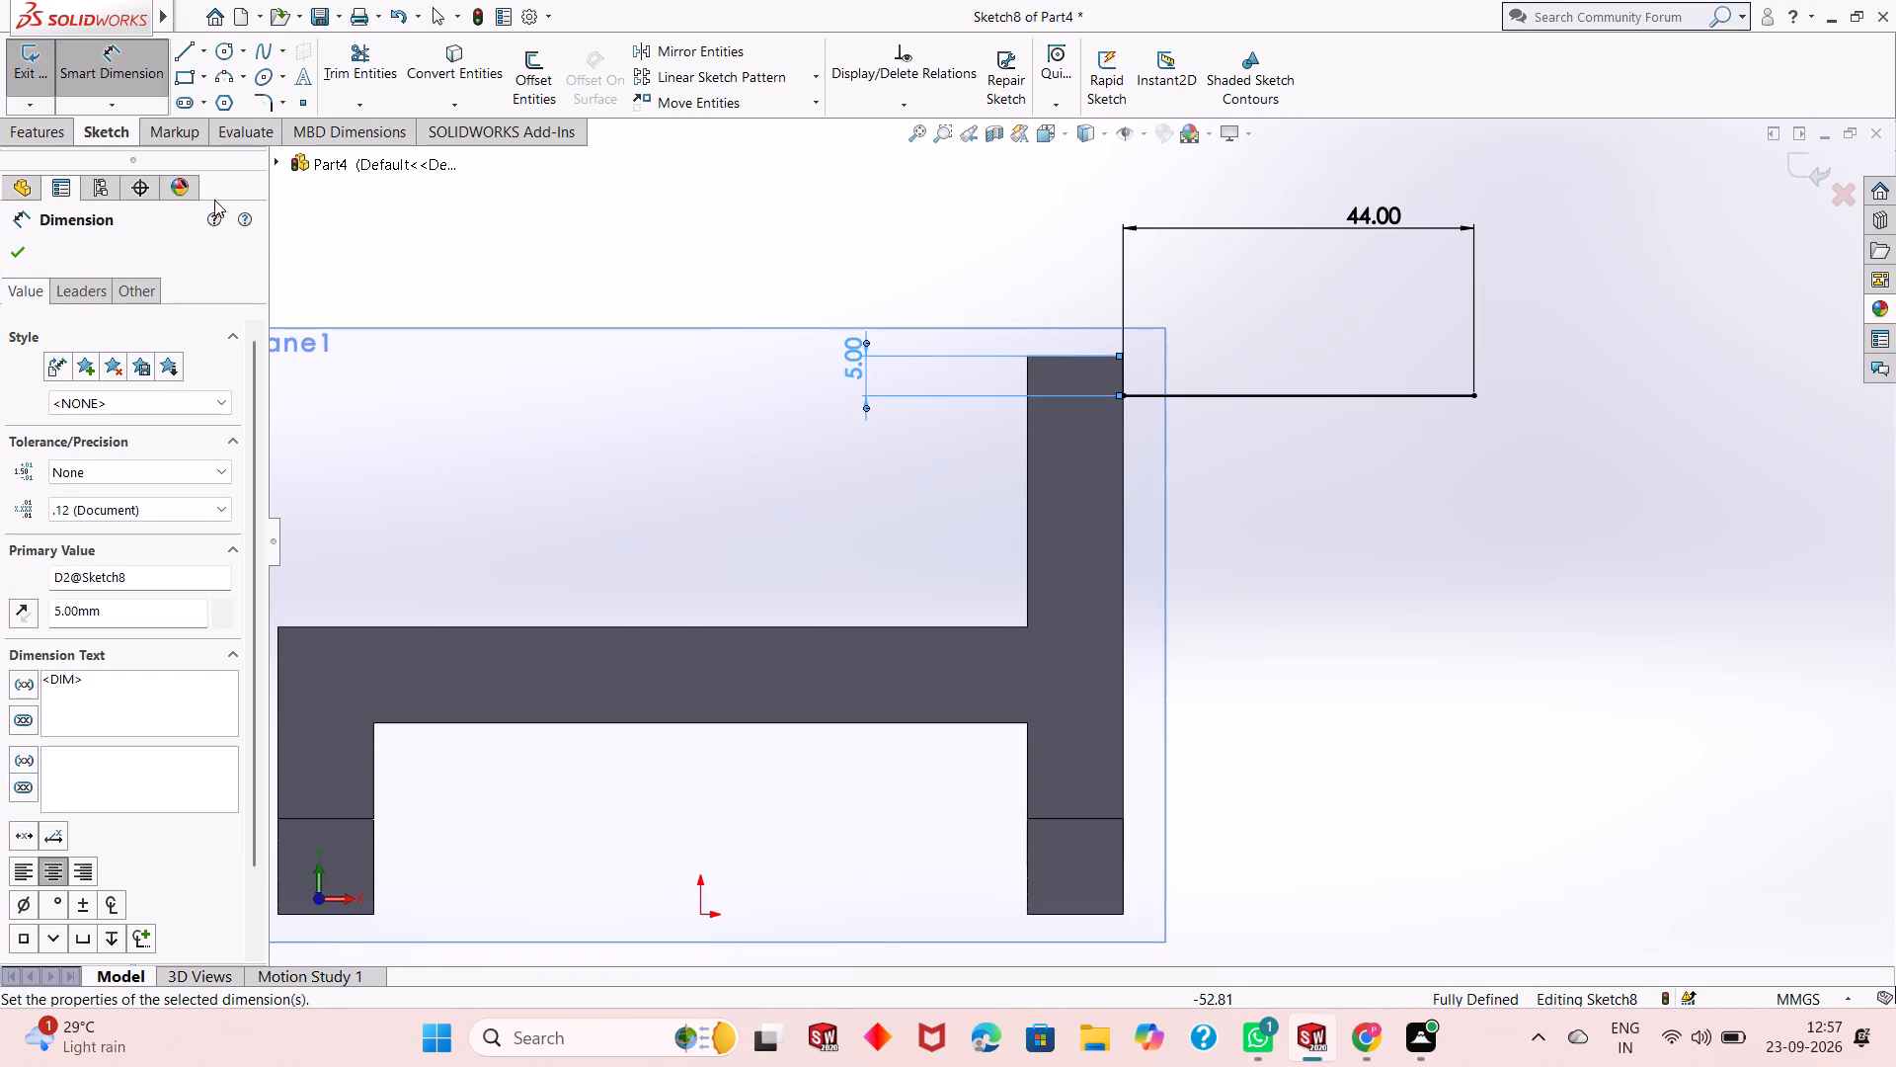
left_click(10, 253)
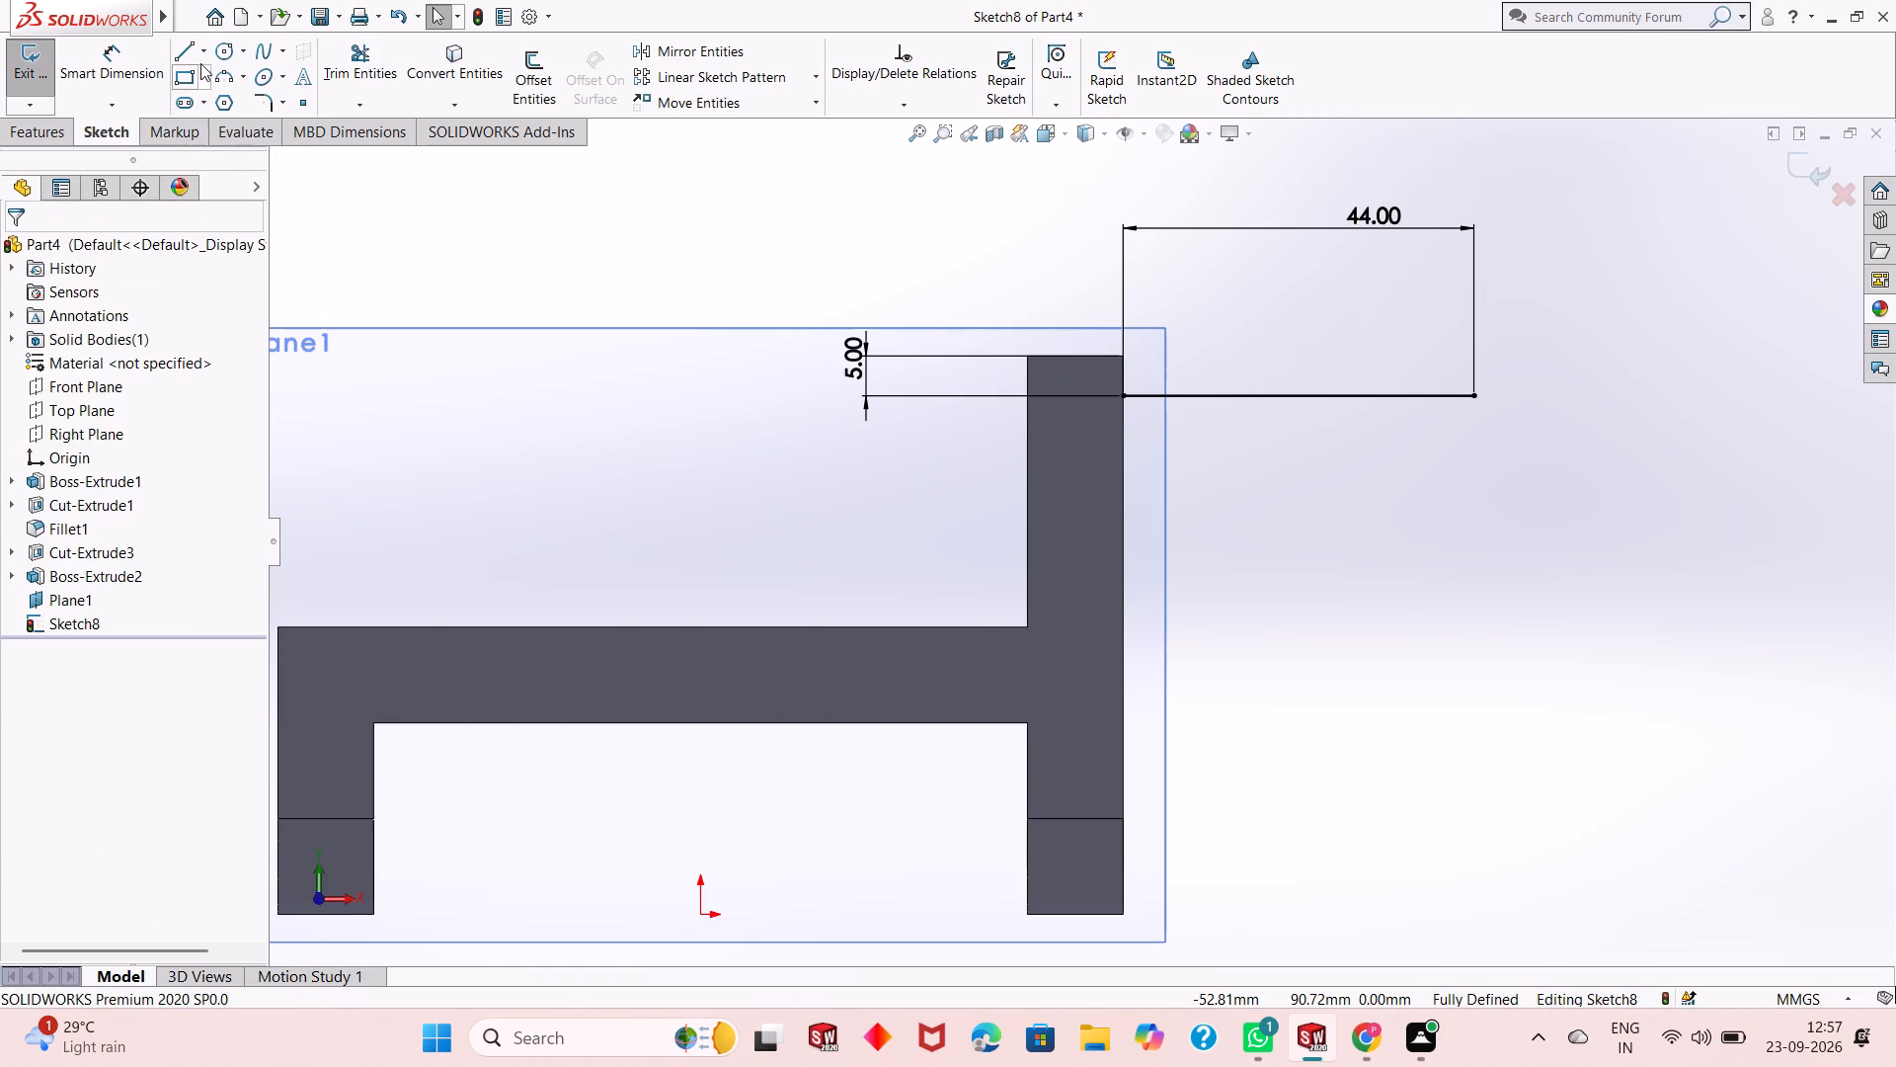
Sketch a circle of 22 mm radius centred on the line's midpoint and reaching the line's outer endpoint.
left_click(223, 44)
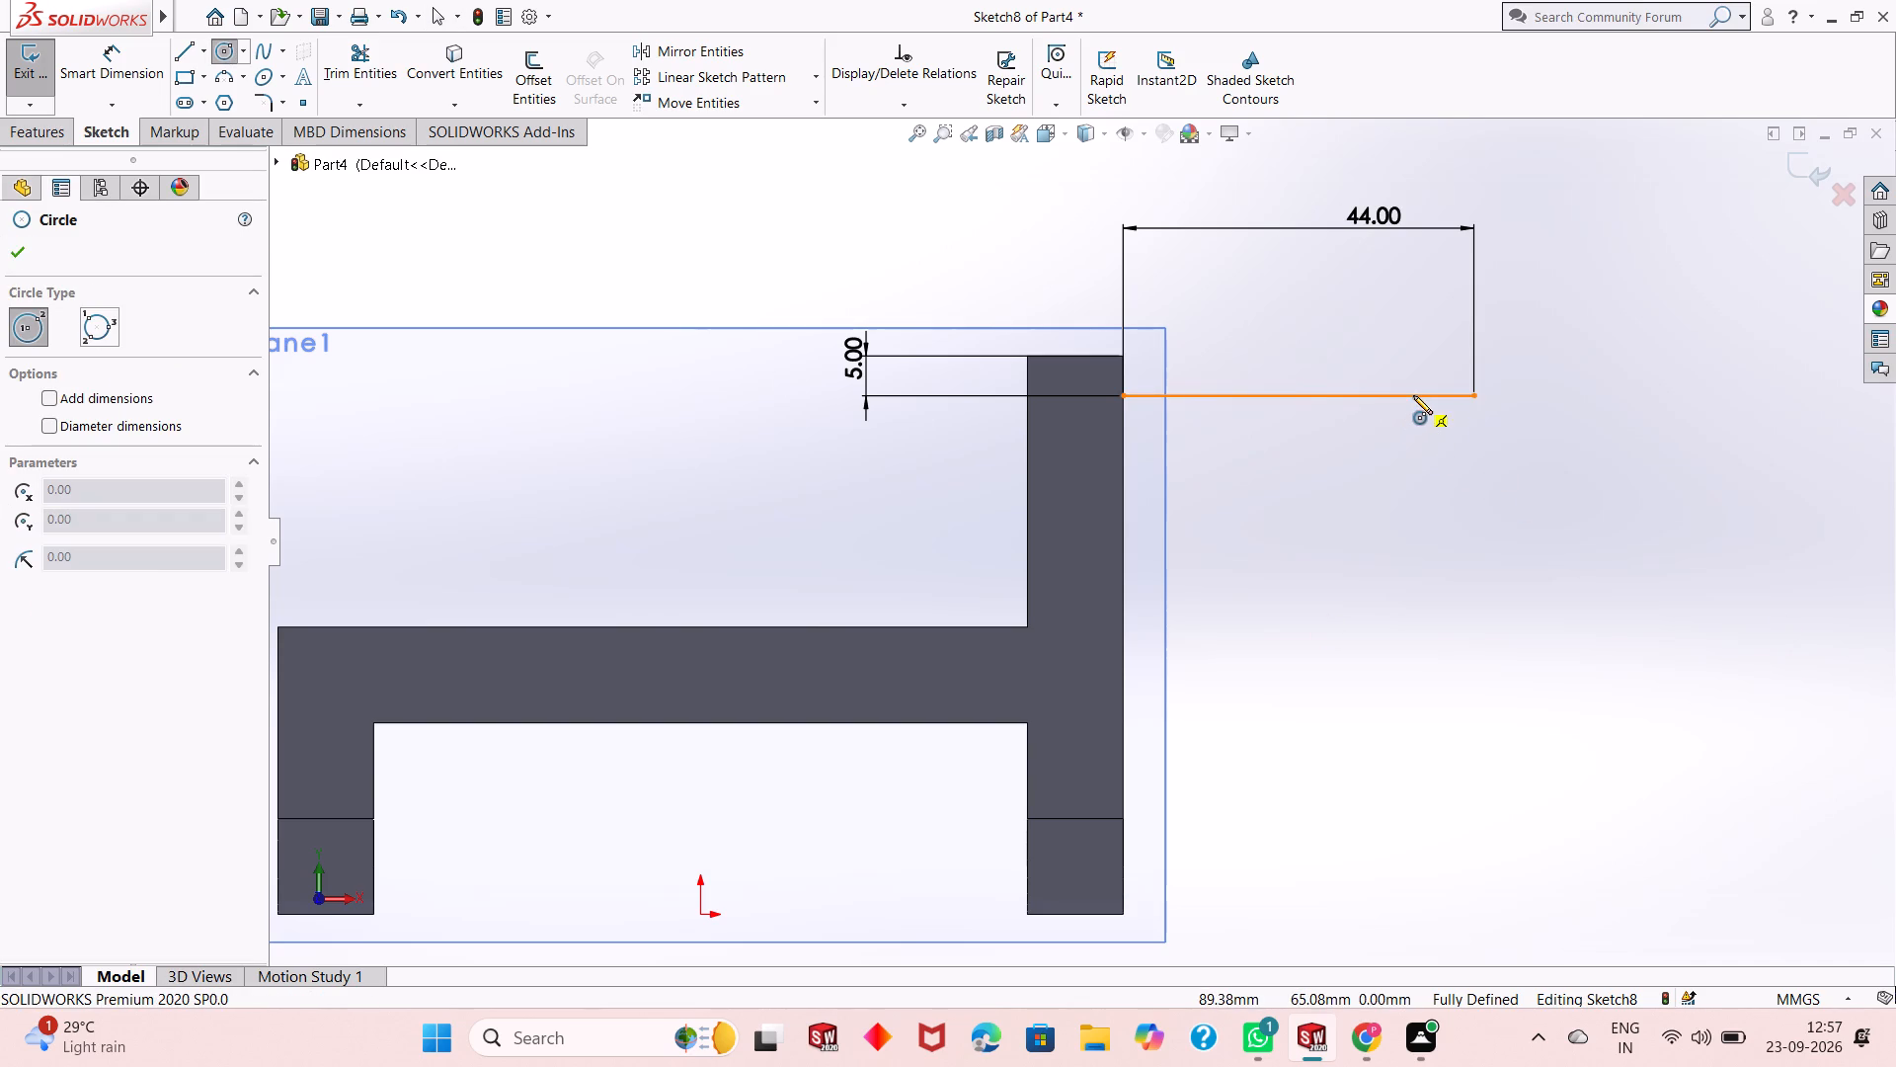
left_click(1297, 395)
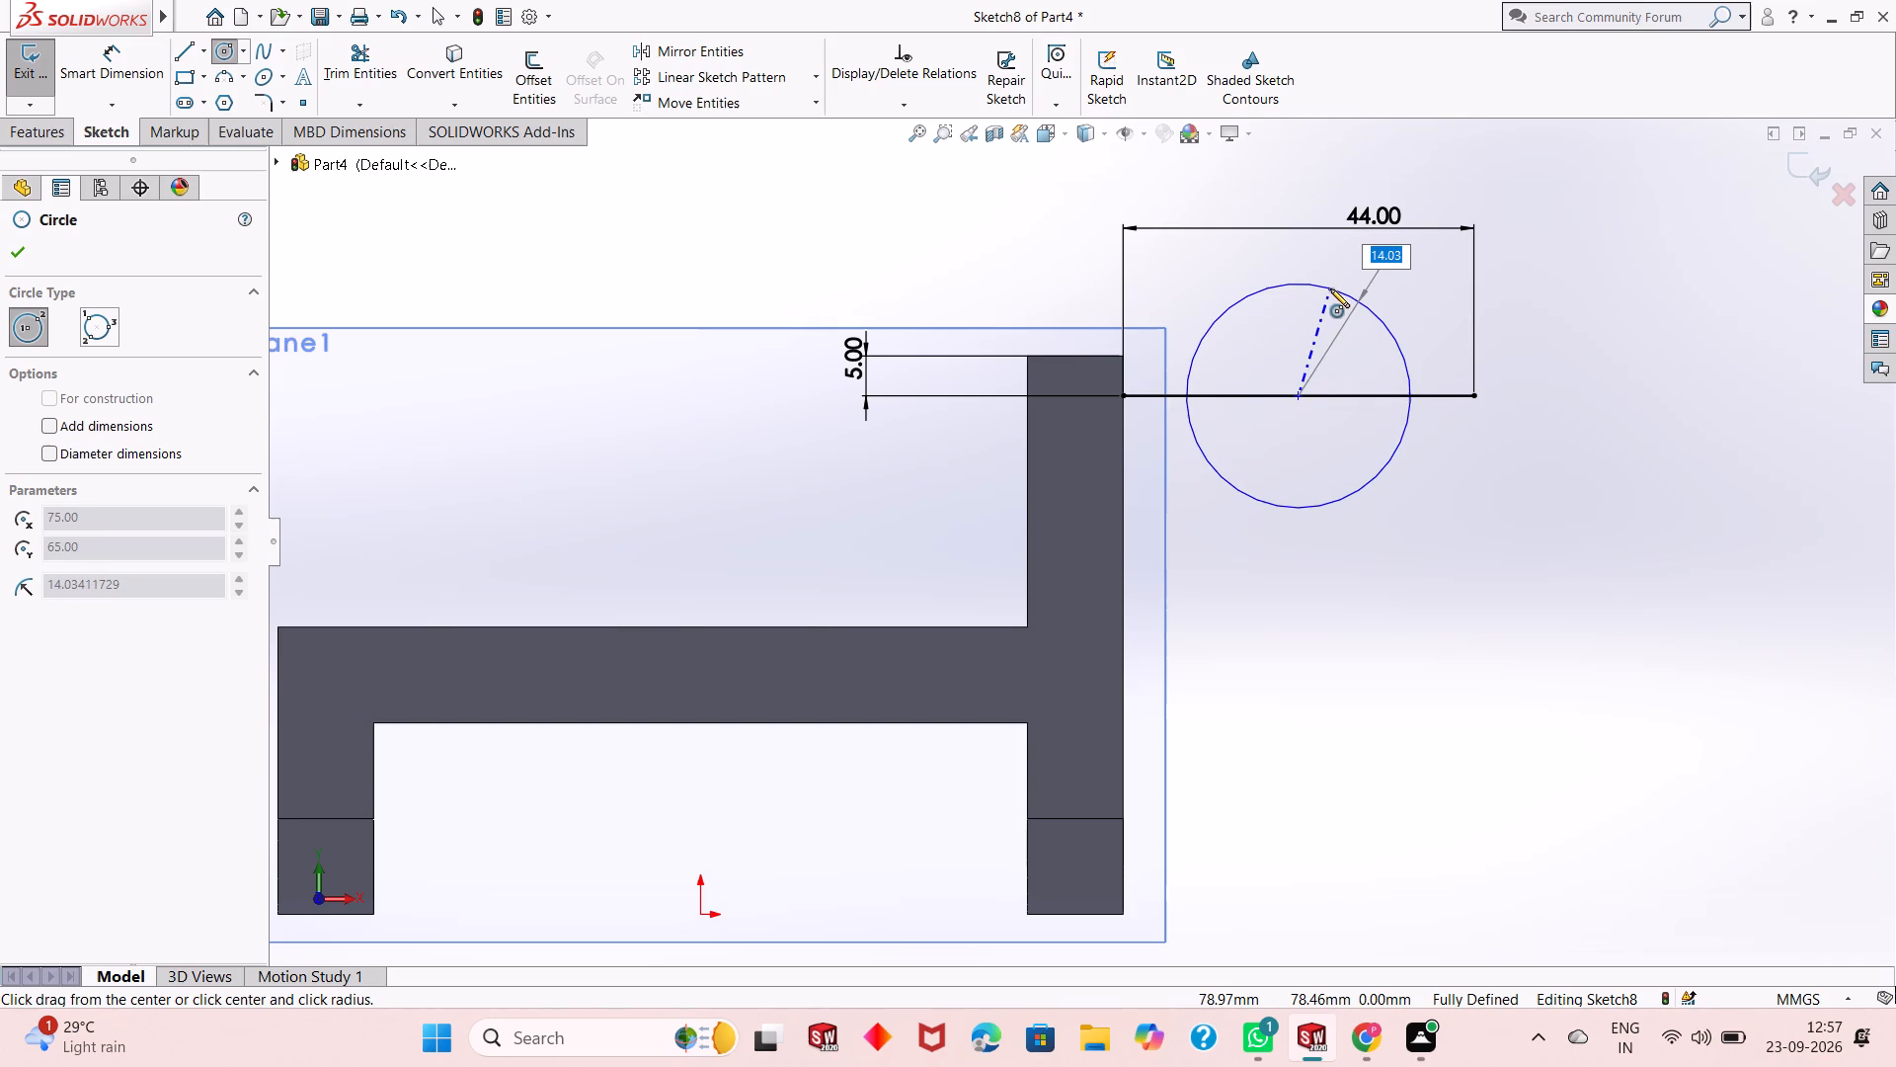
left_click(1468, 396)
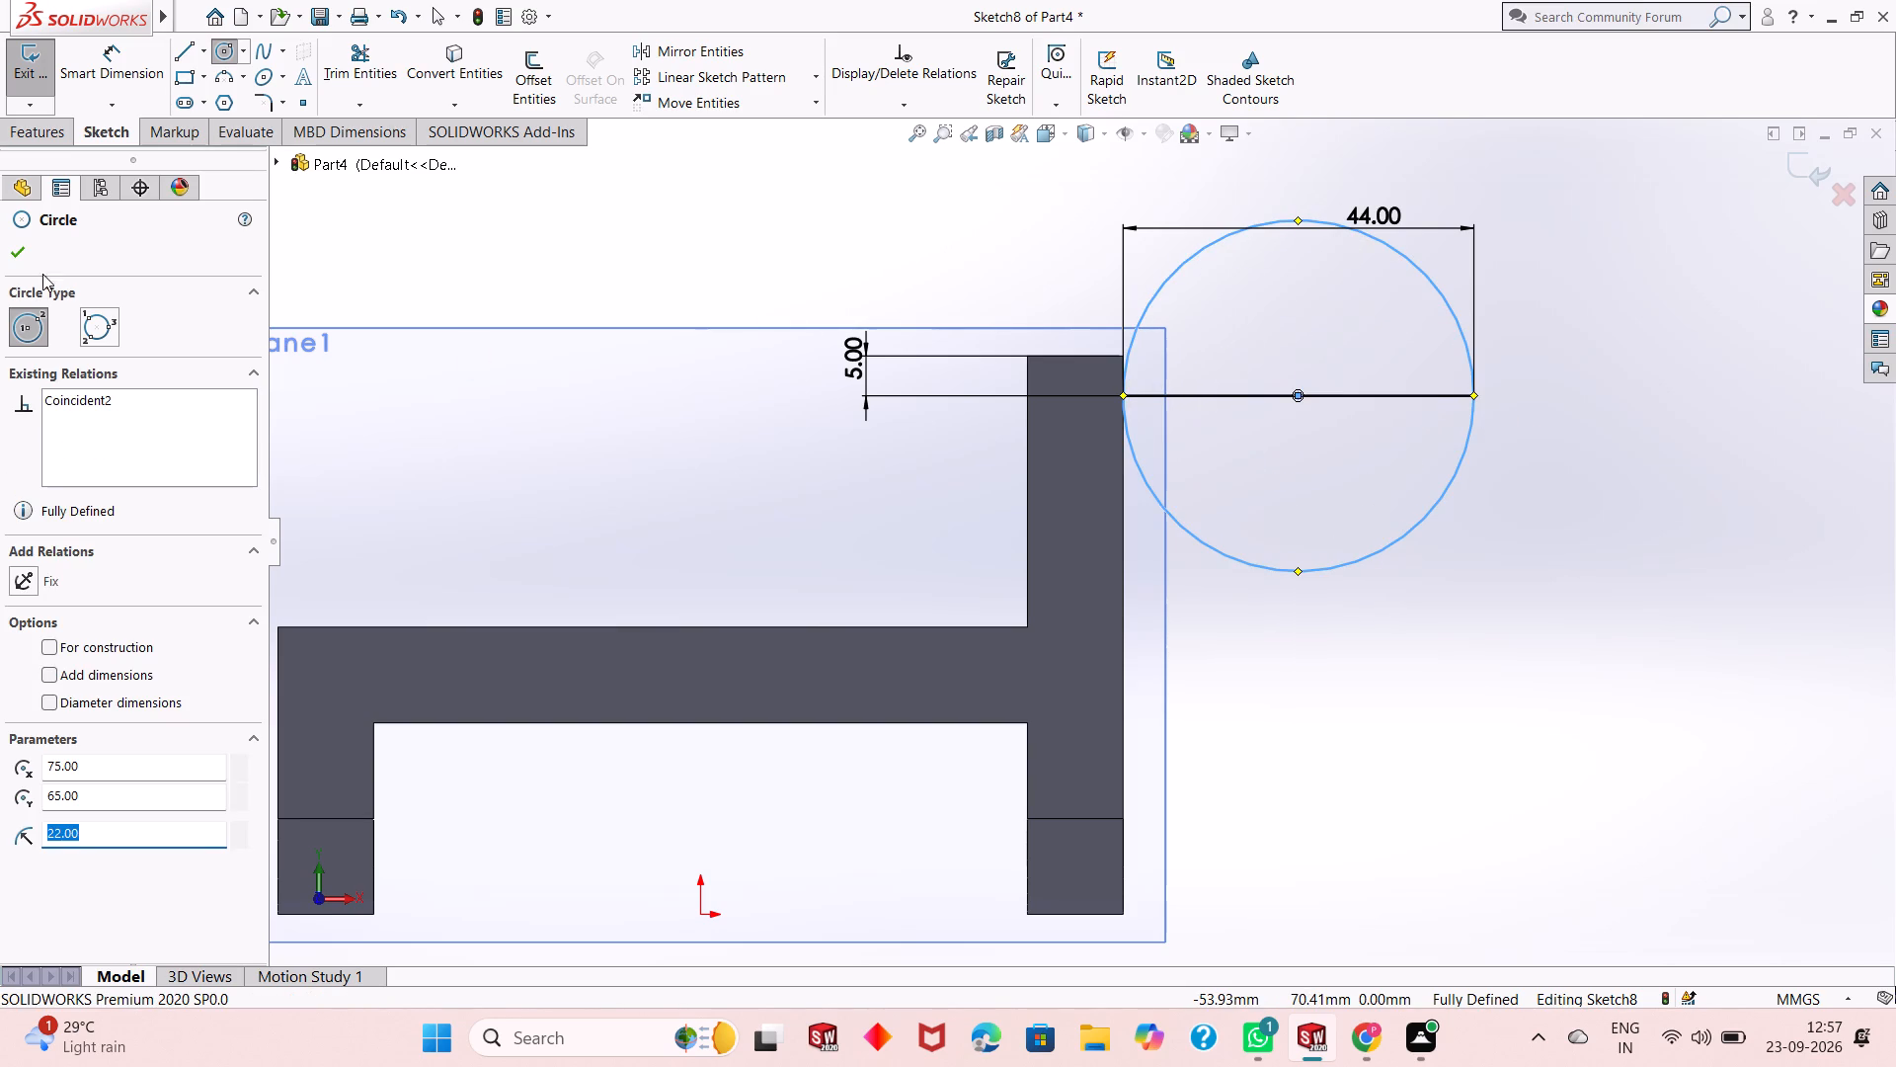
left_click(21, 261)
left_click(121, 71)
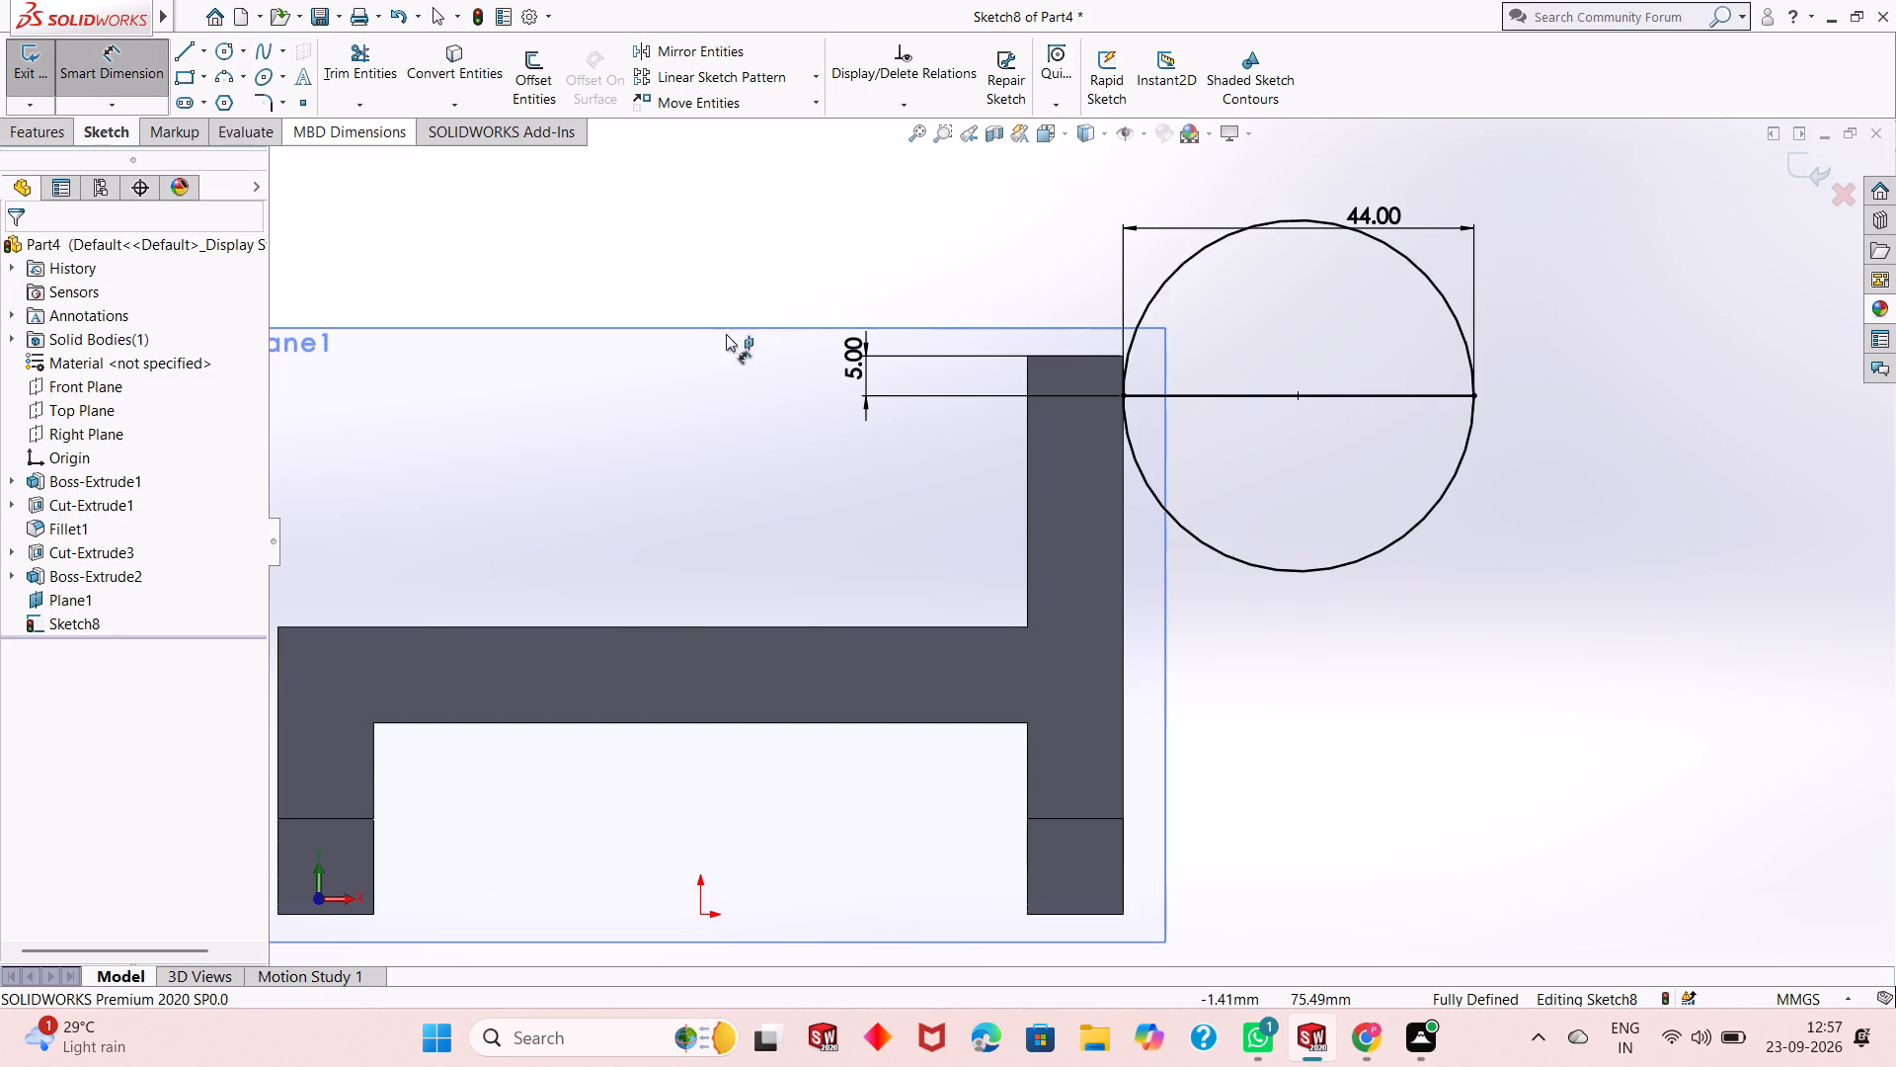
right_click(460, 266)
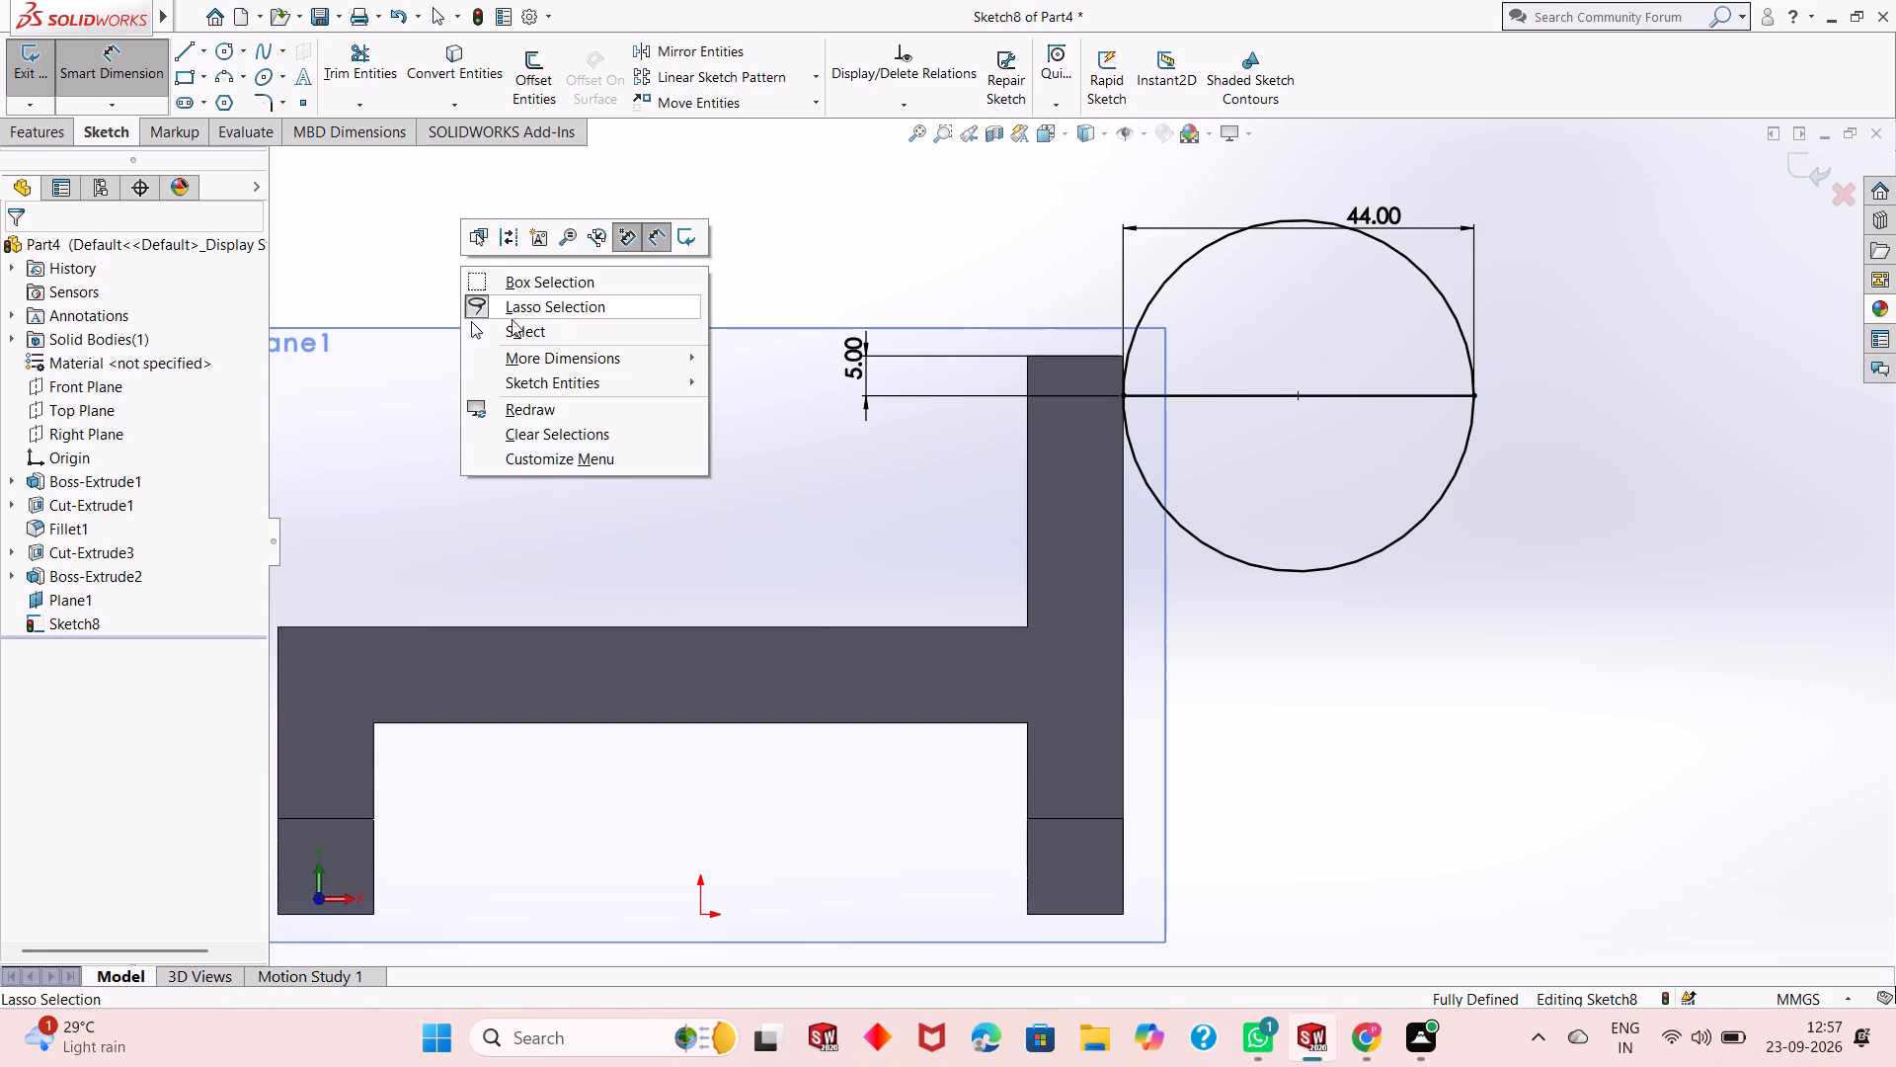
left_click(517, 334)
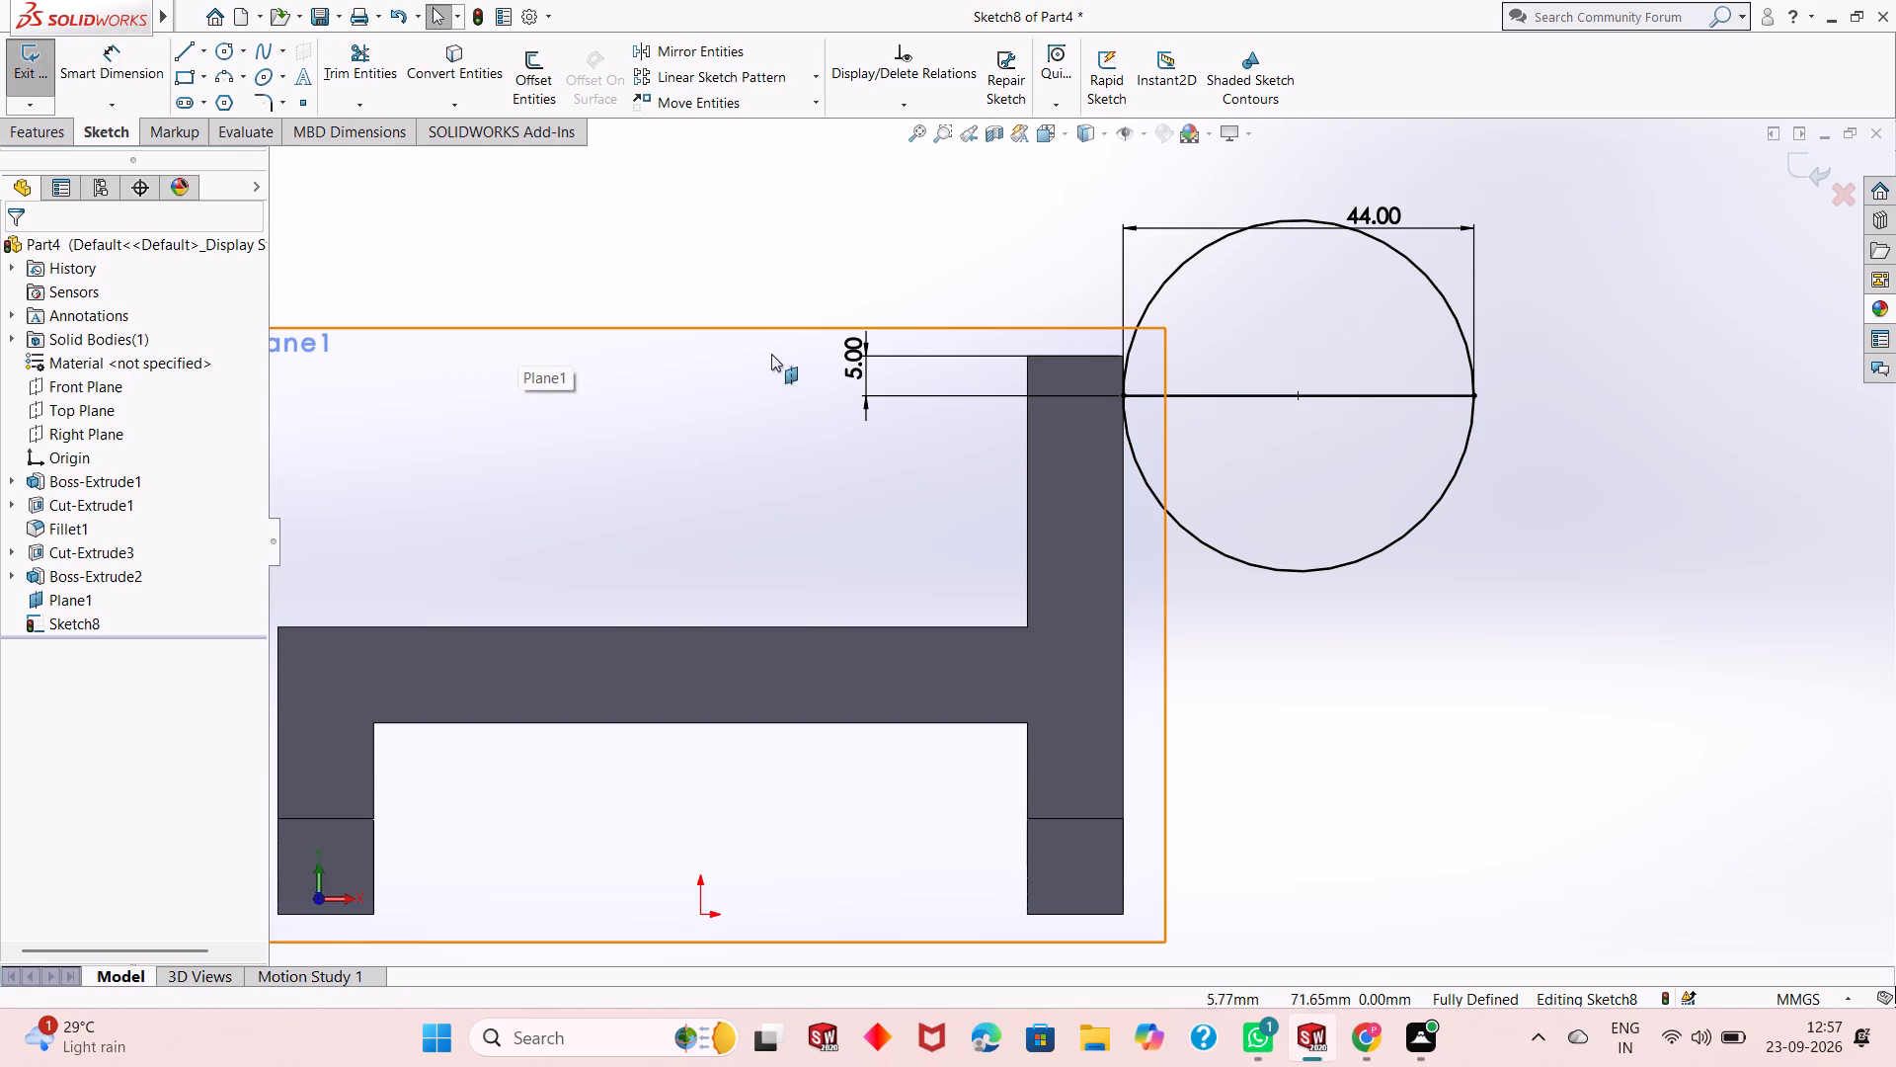
Sketch a three-point arc of 14 mm radius from the circle's lower inner side to the upright wall's outer edge.
scroll(1043, 546, "up", 1)
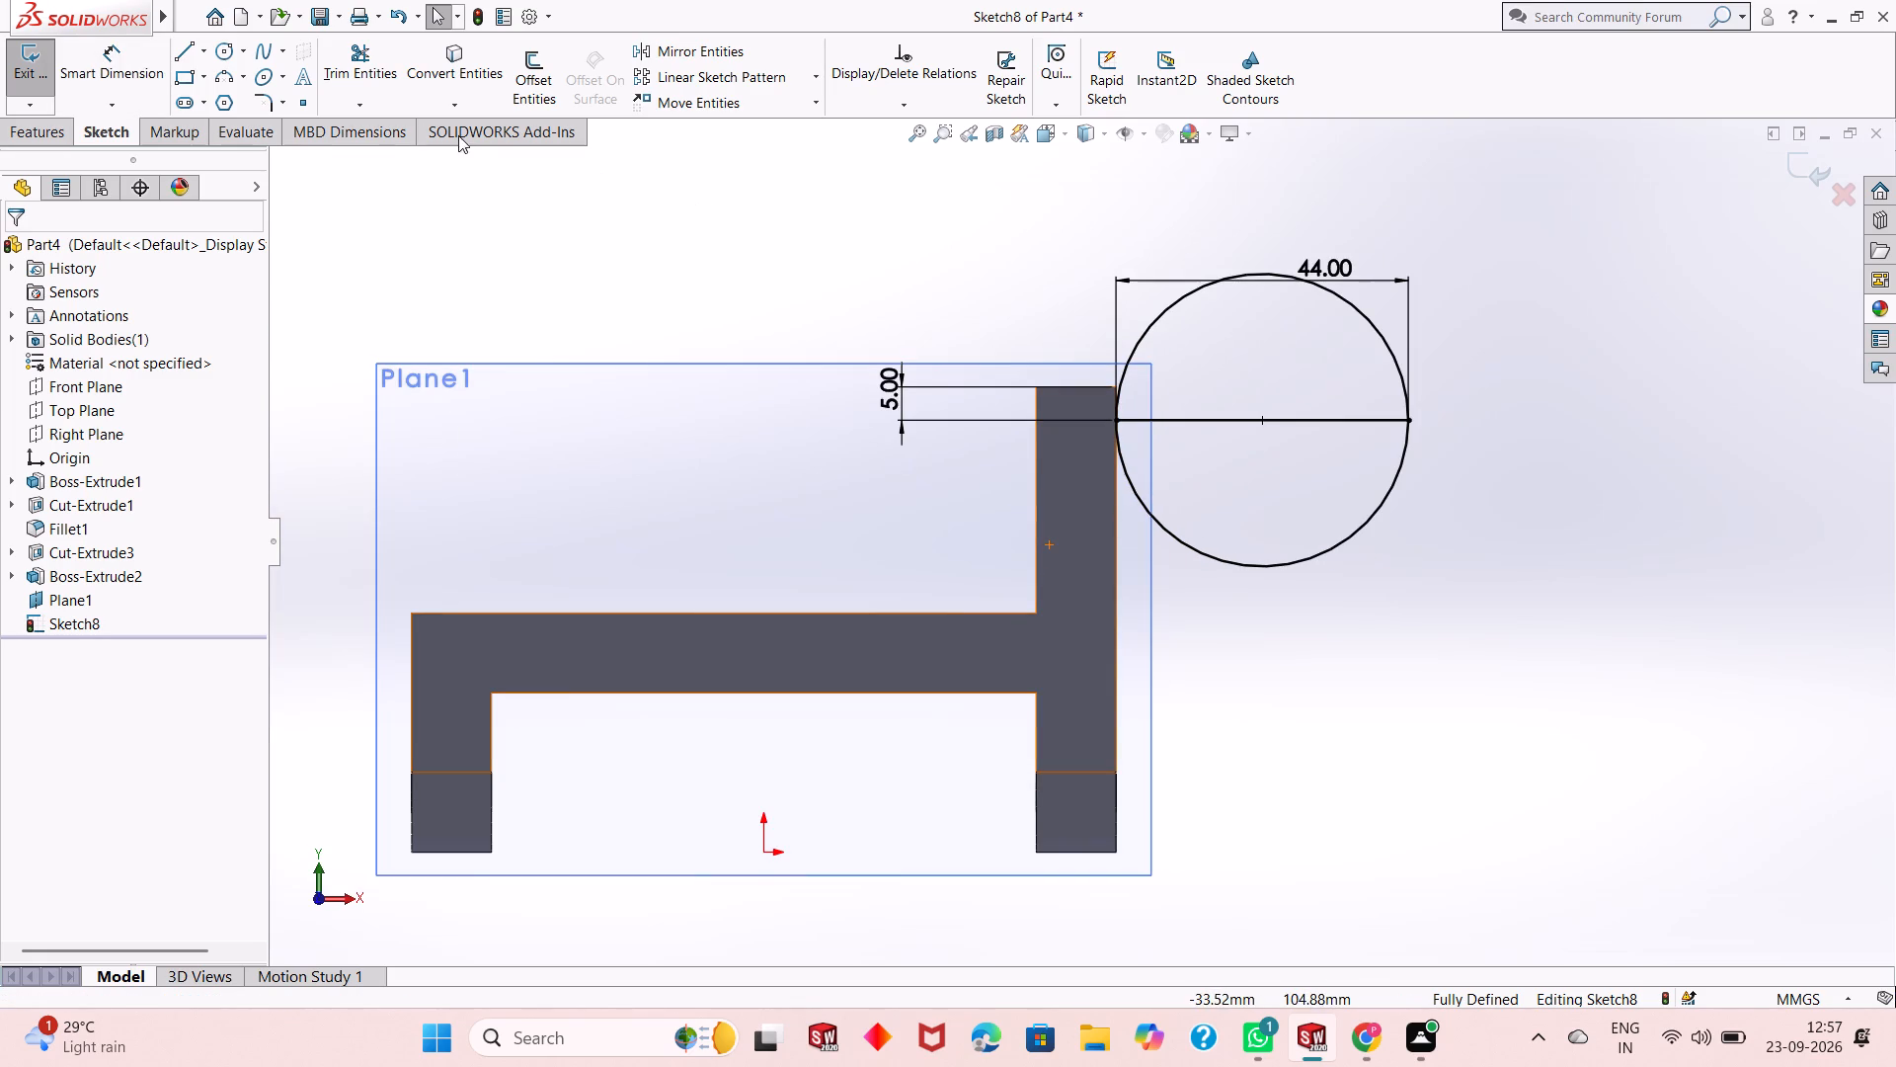
left_click(216, 77)
scroll(1210, 541, "down", 3)
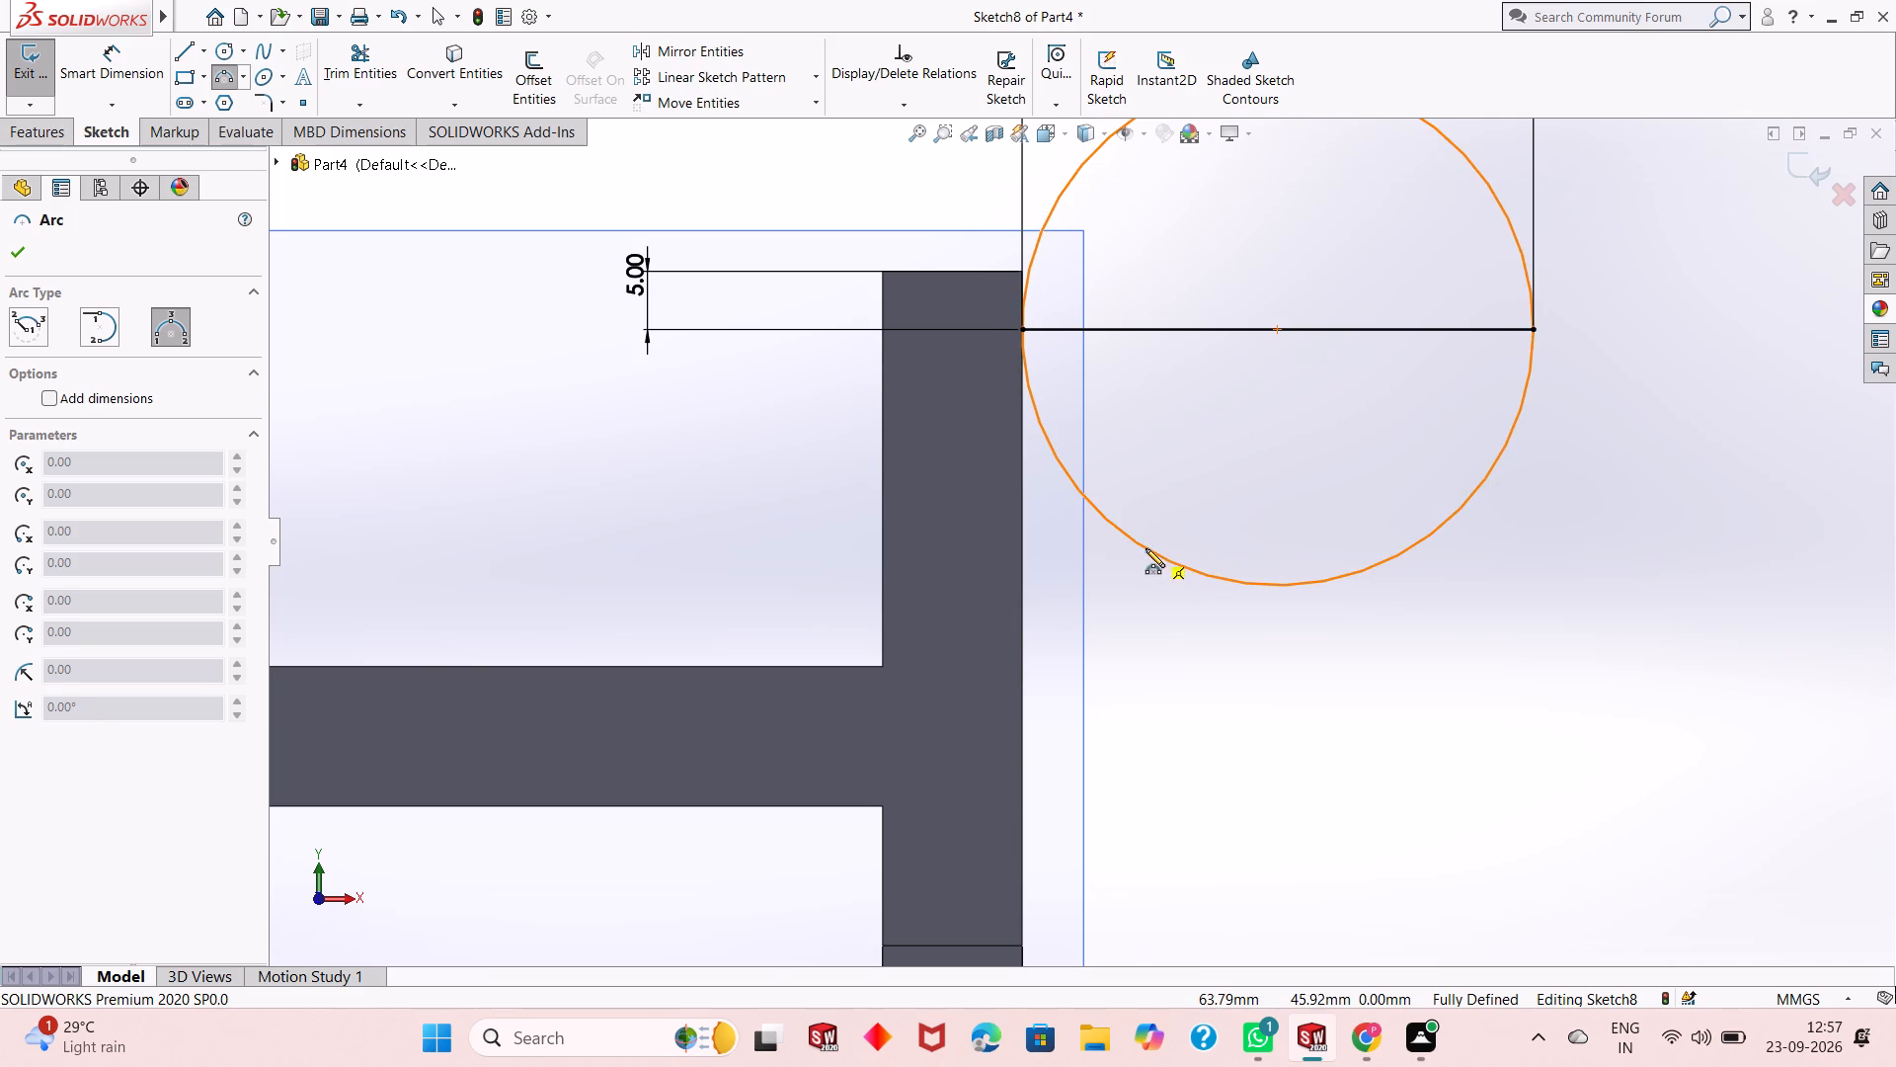
left_click(1141, 545)
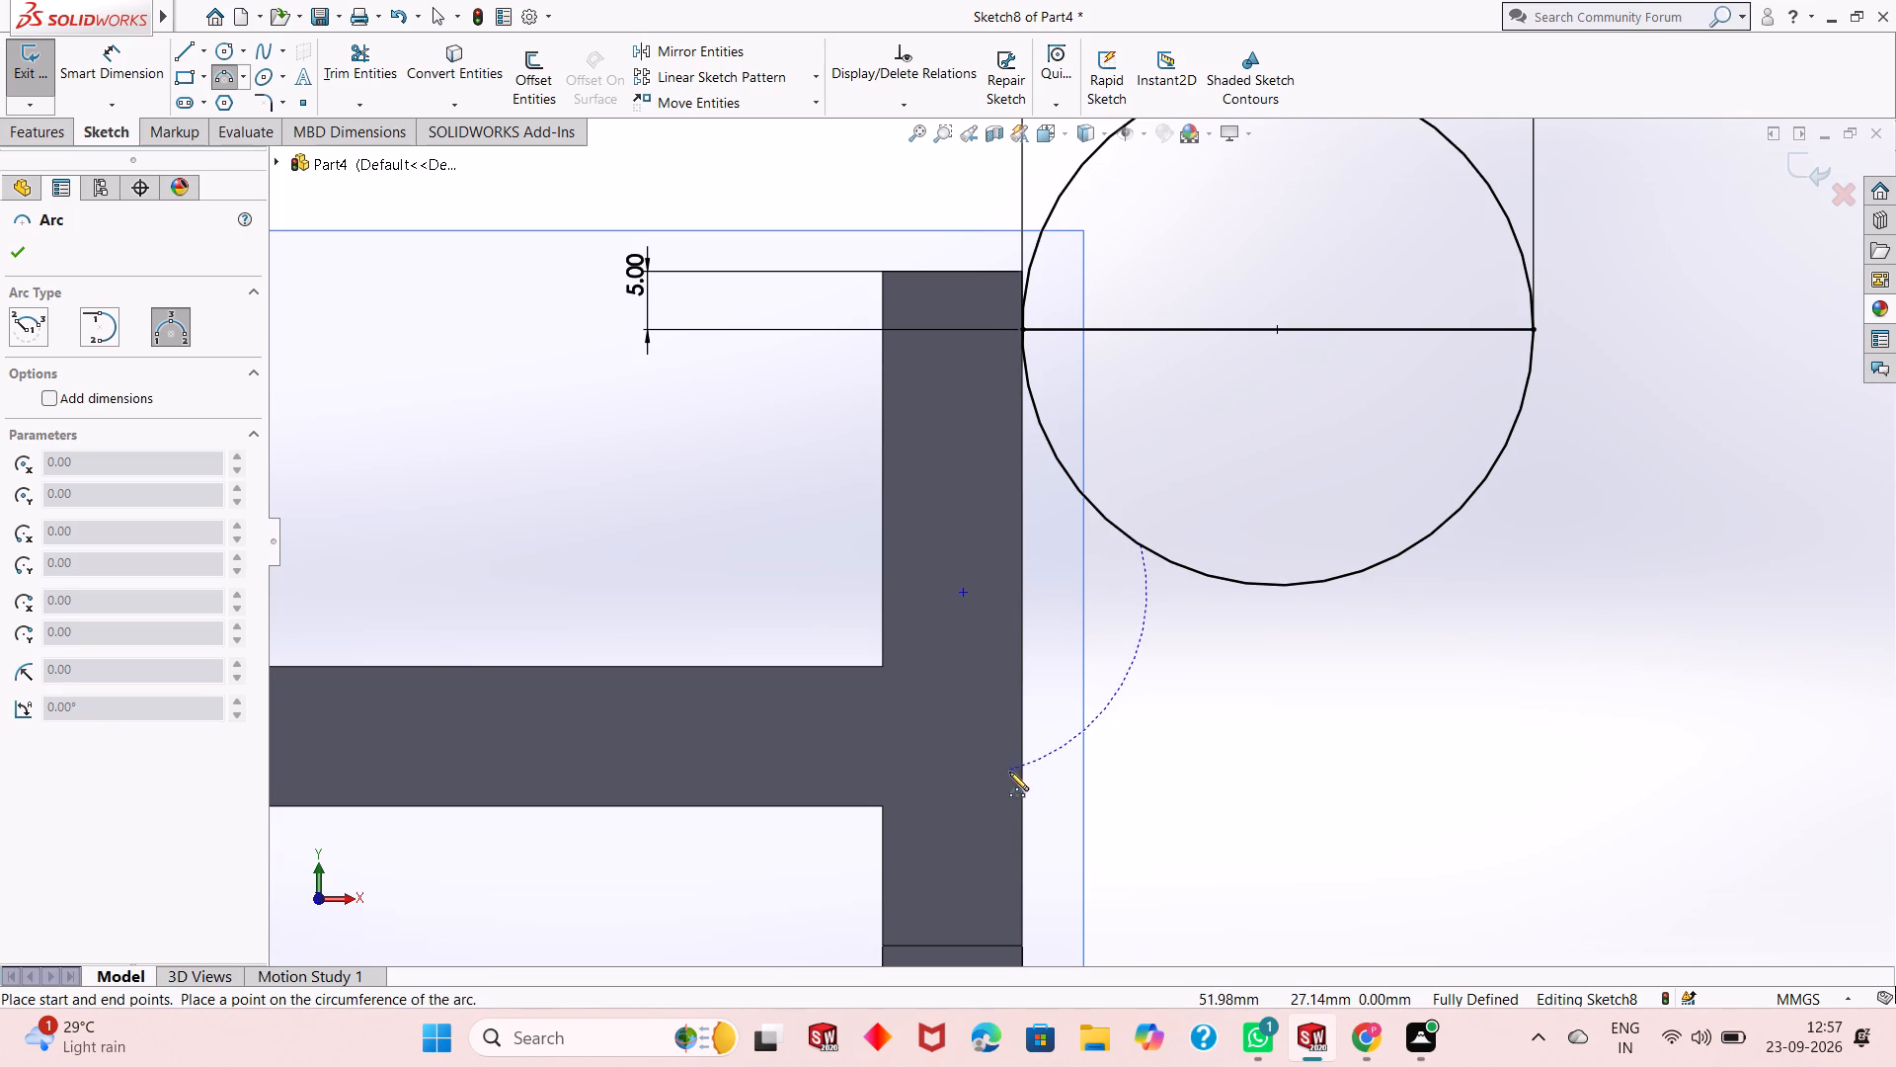
left_click(1022, 769)
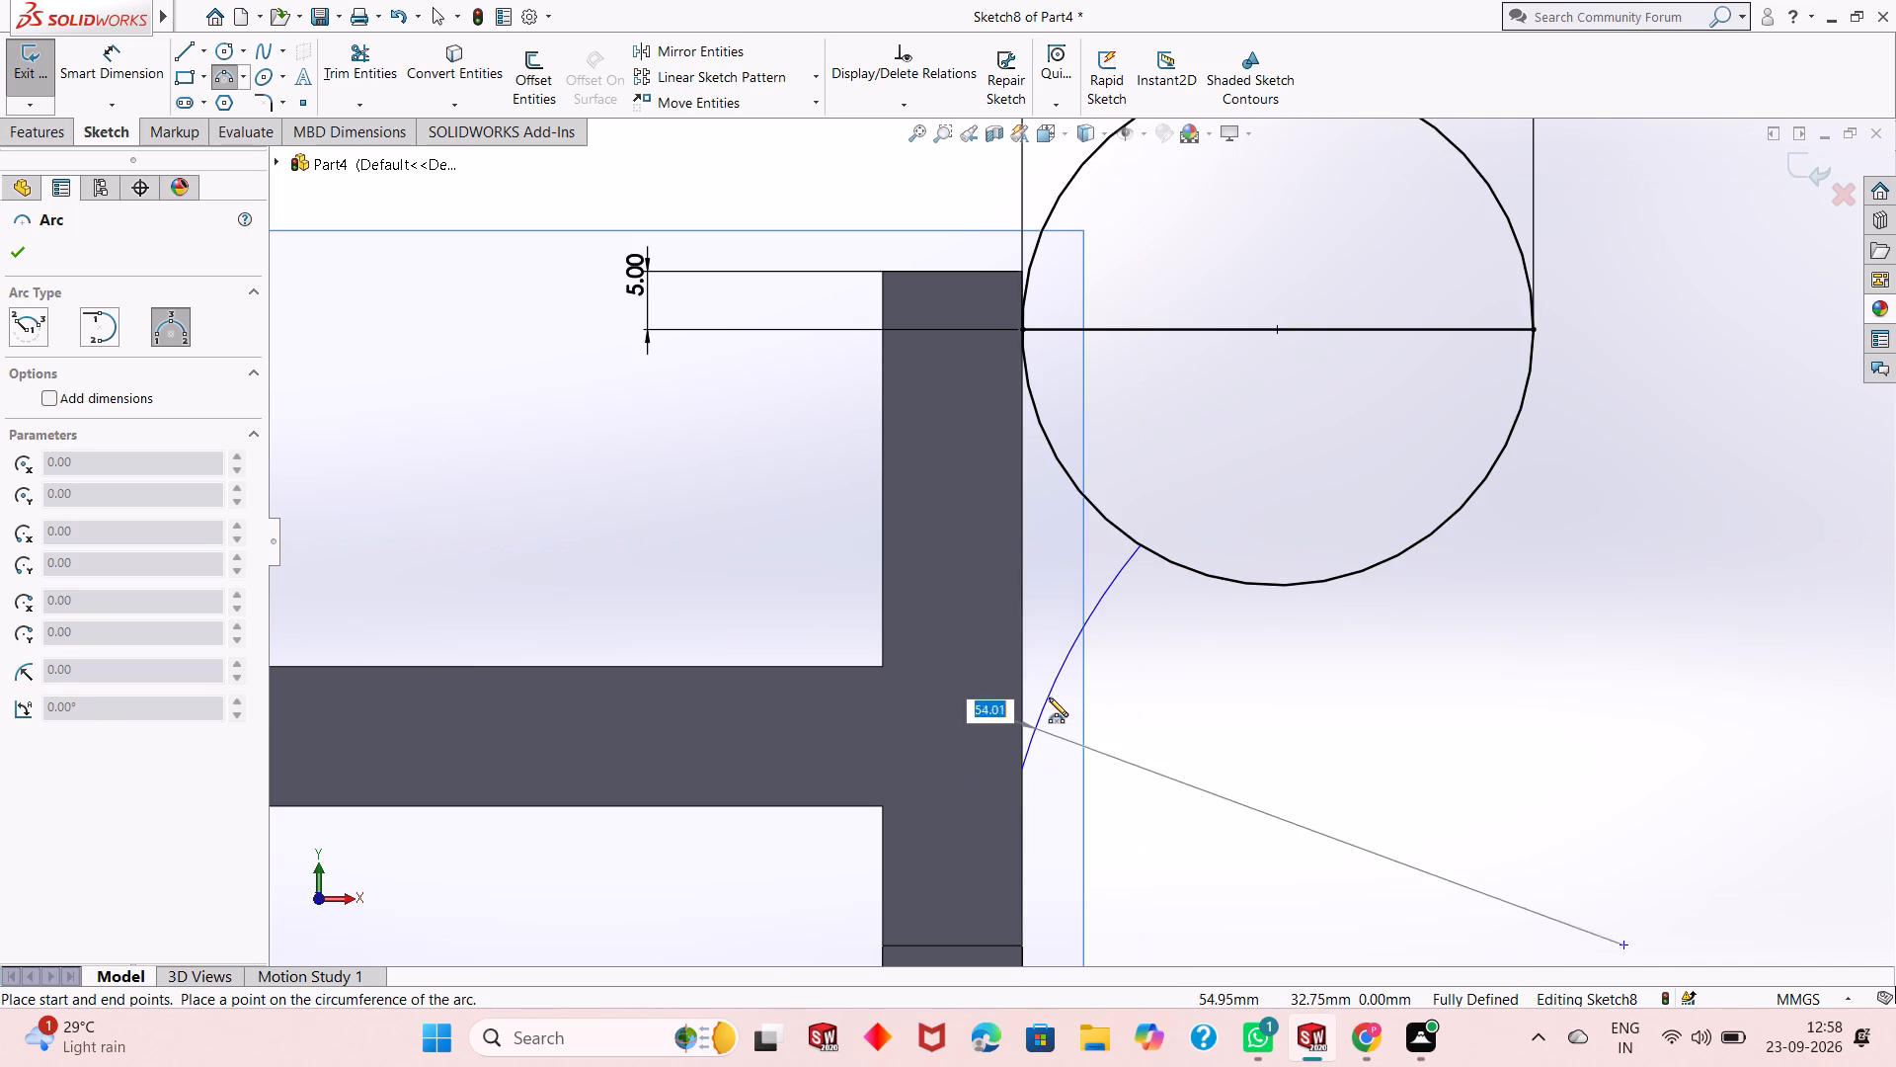
type("14")
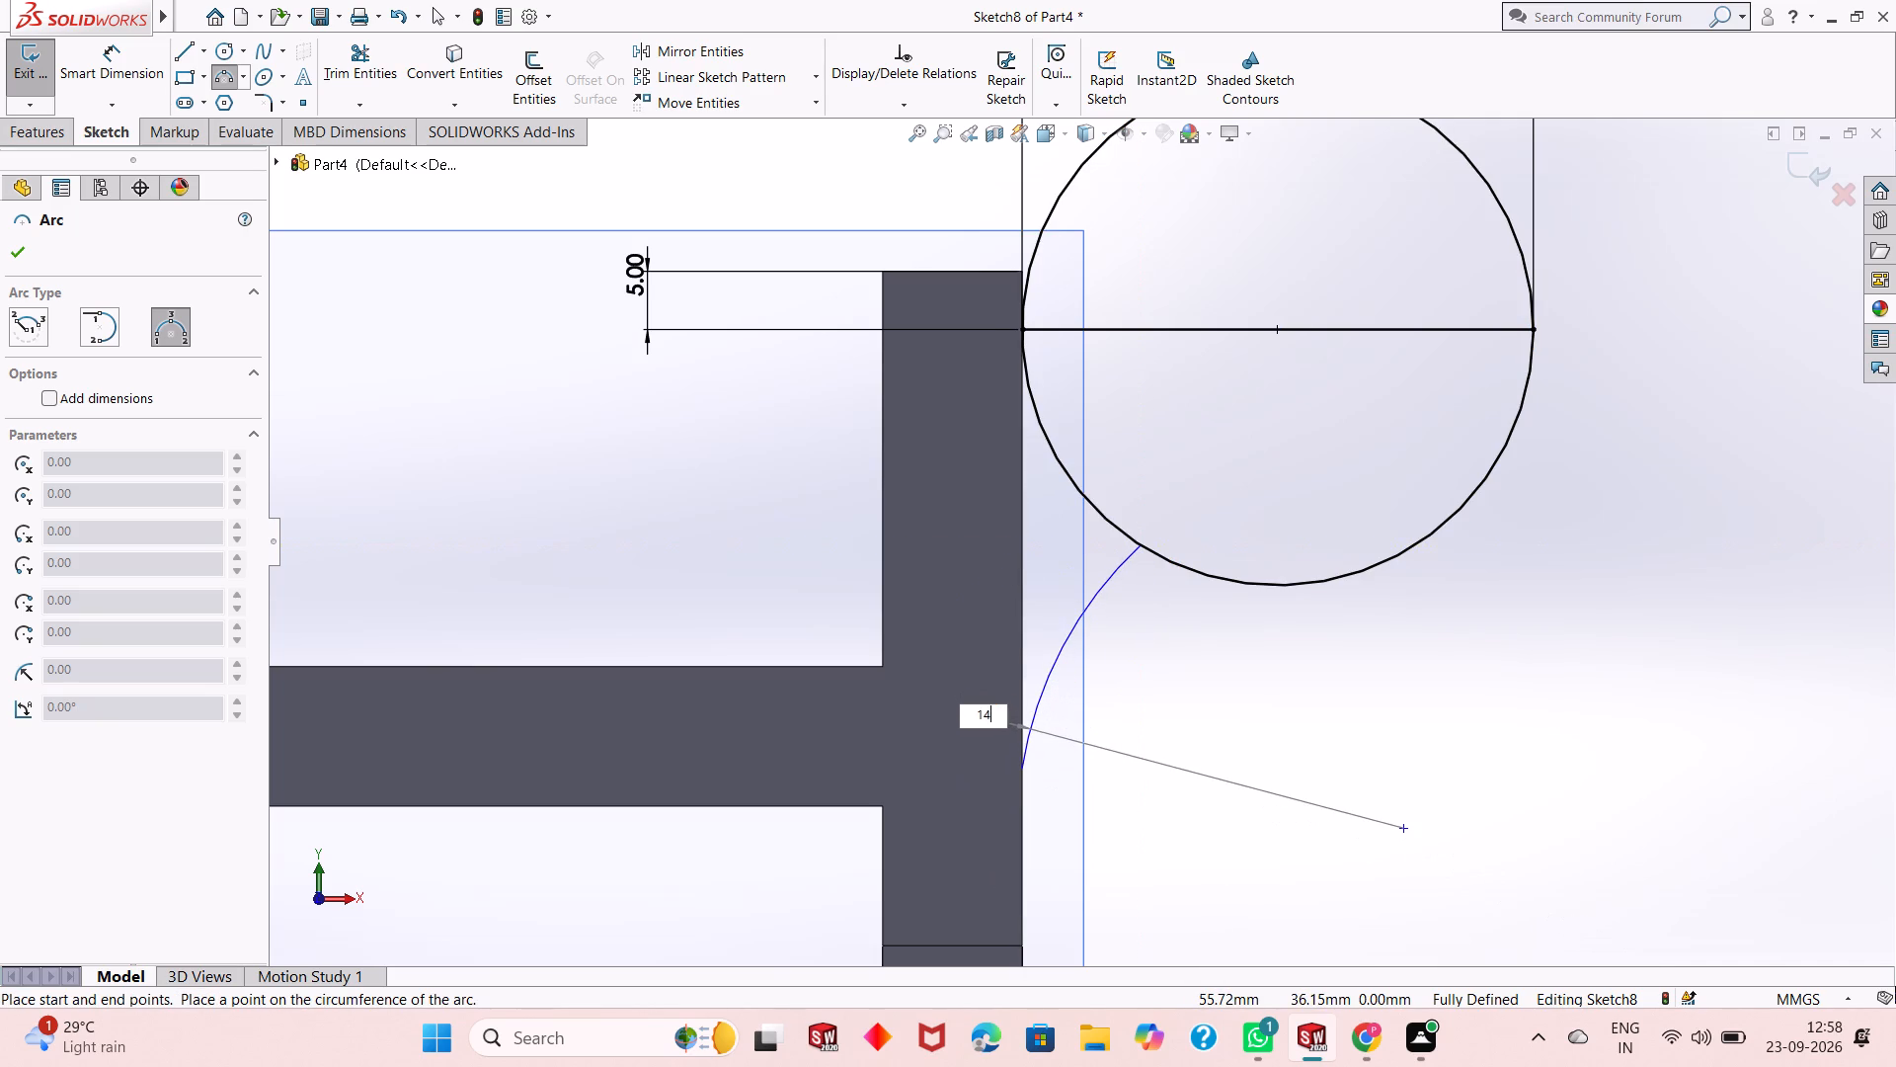
key("Return")
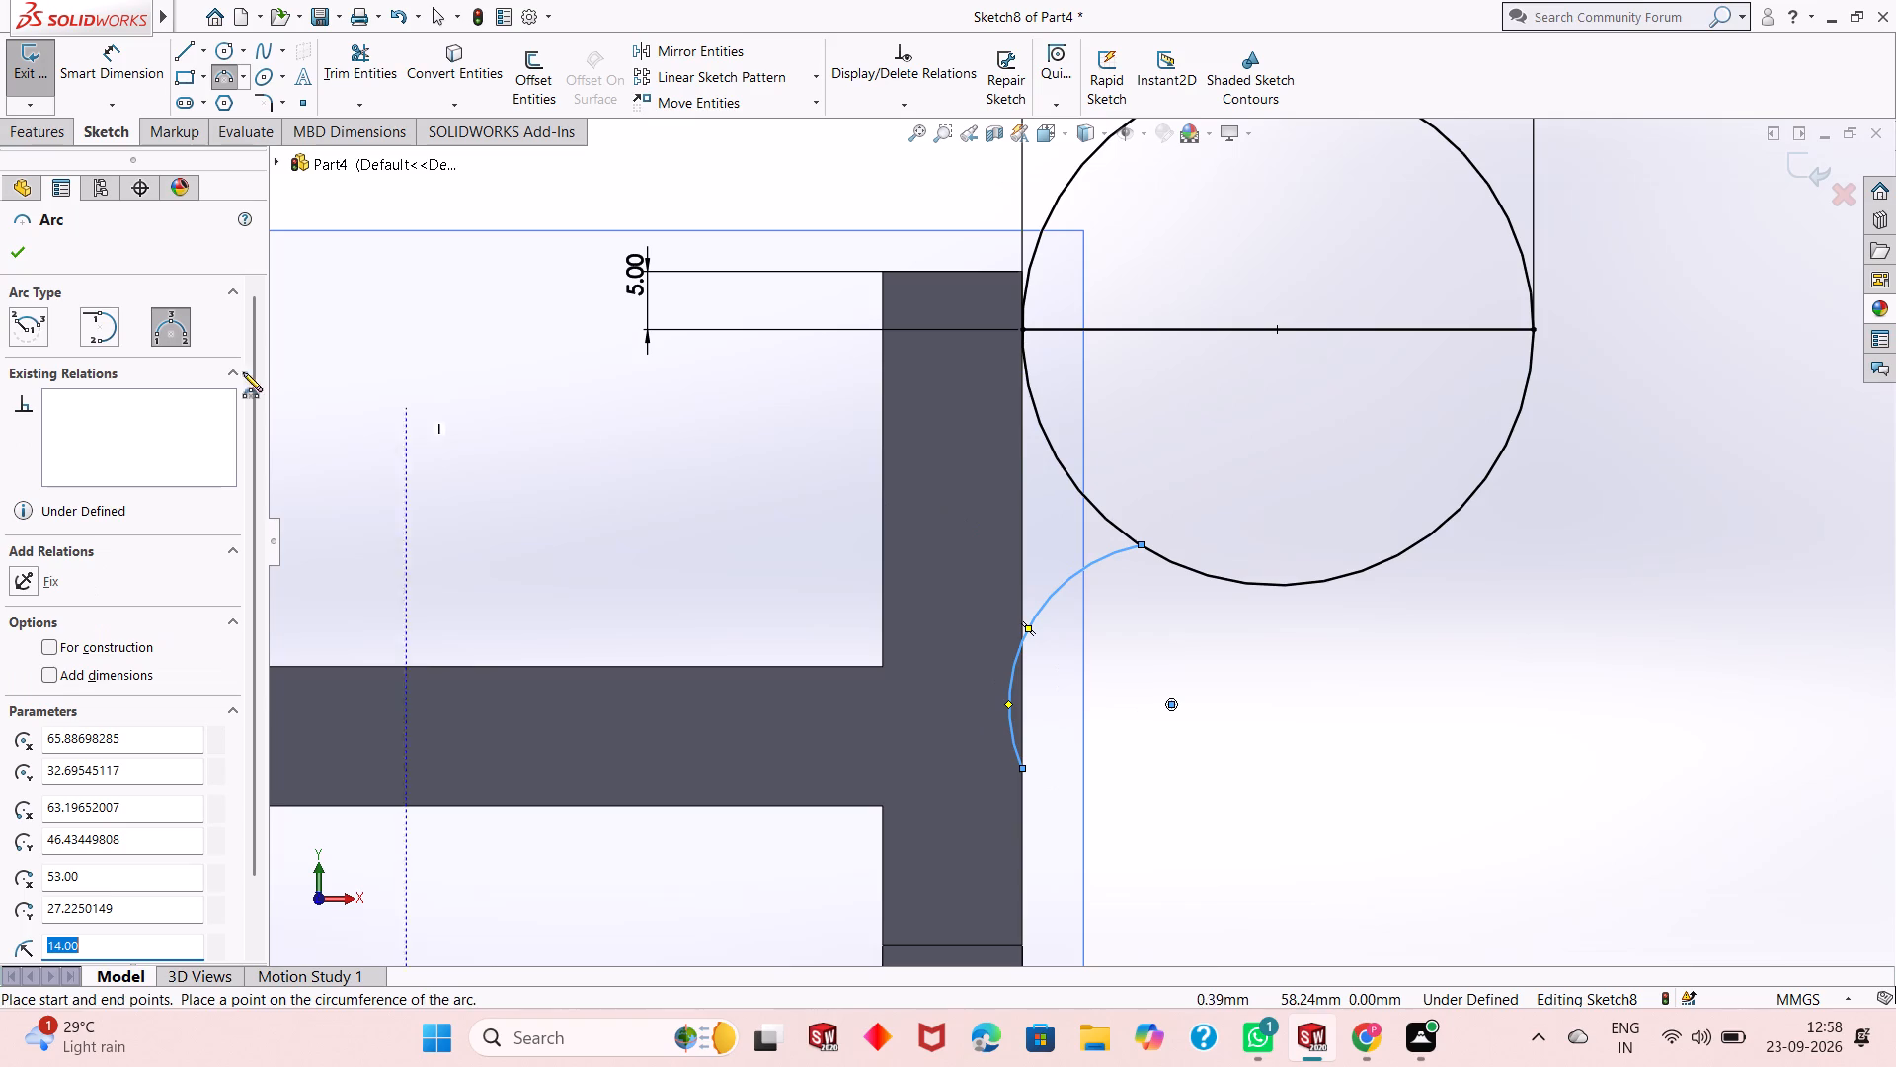
left_click(12, 246)
Add a 14 mm radius dimension to the arc between the circle and the upright wall.
left_click(110, 50)
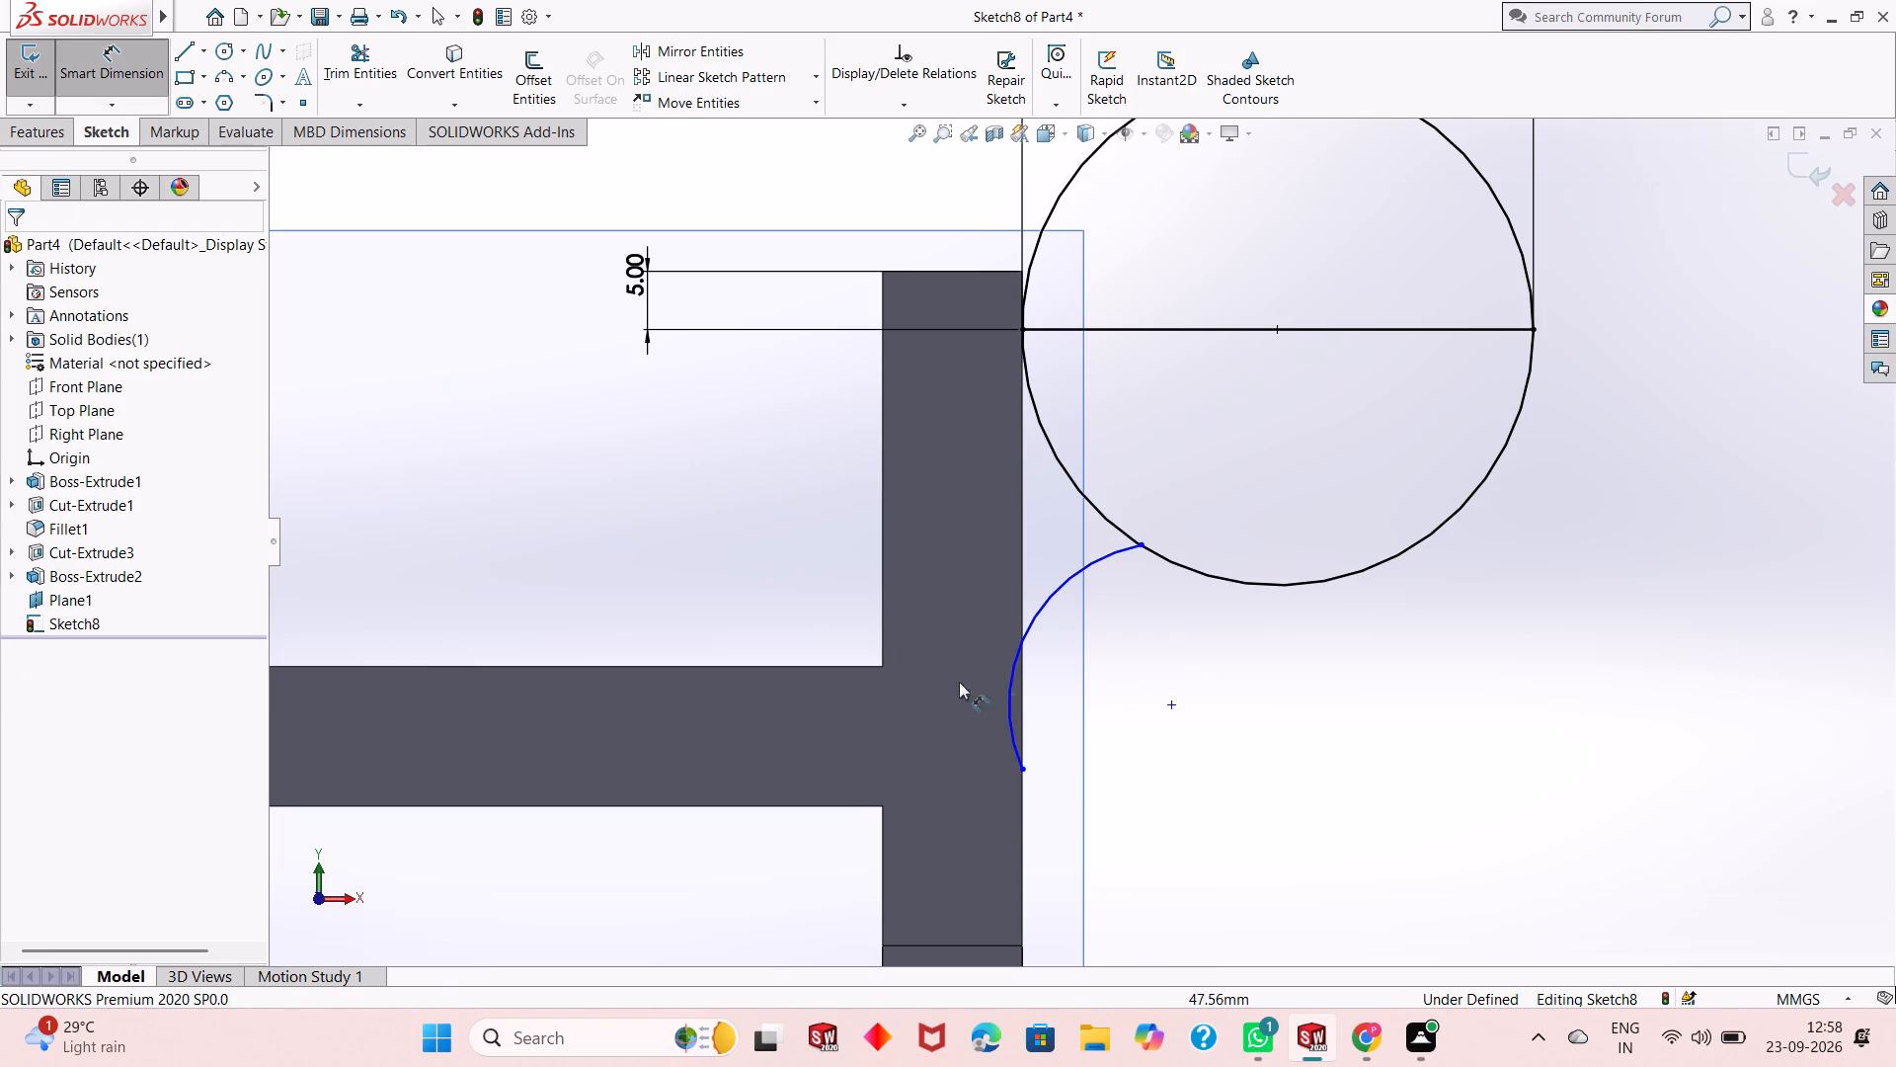
left_click(1055, 586)
left_click(1237, 825)
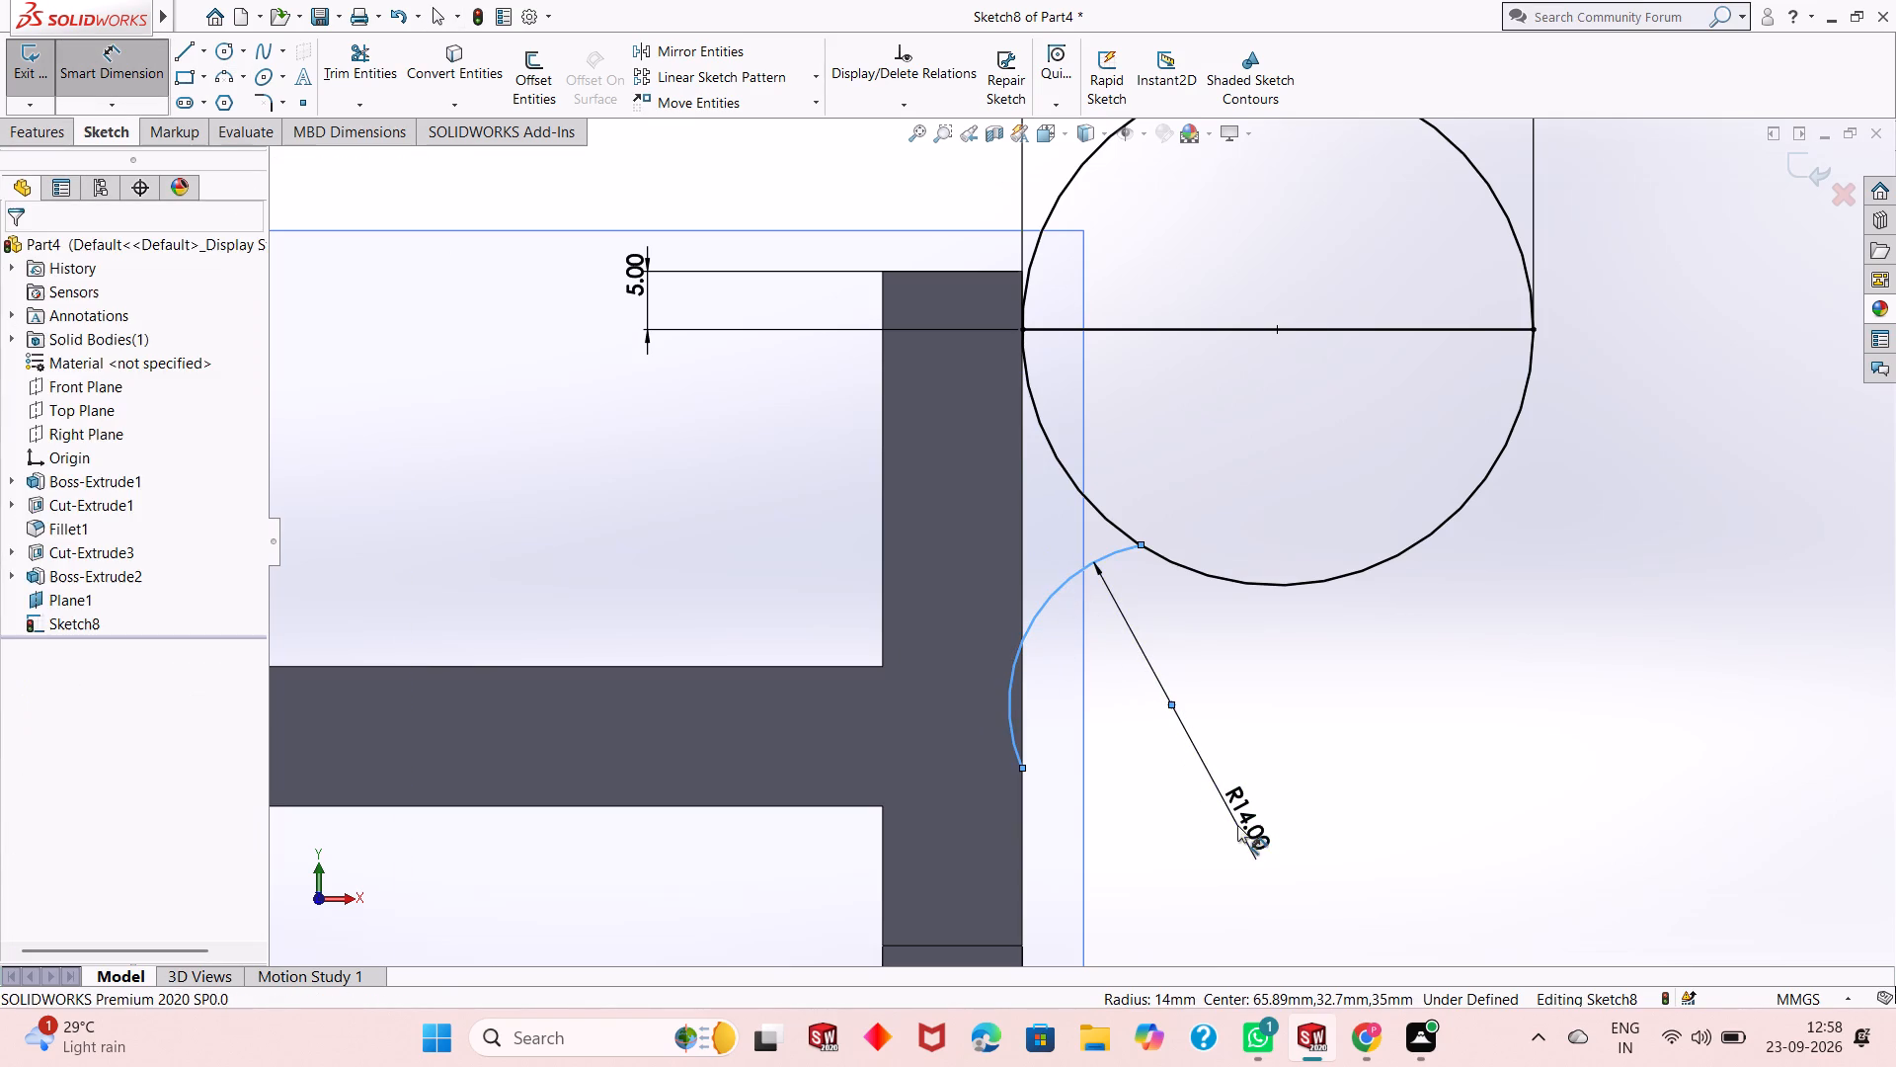
left_click(1151, 797)
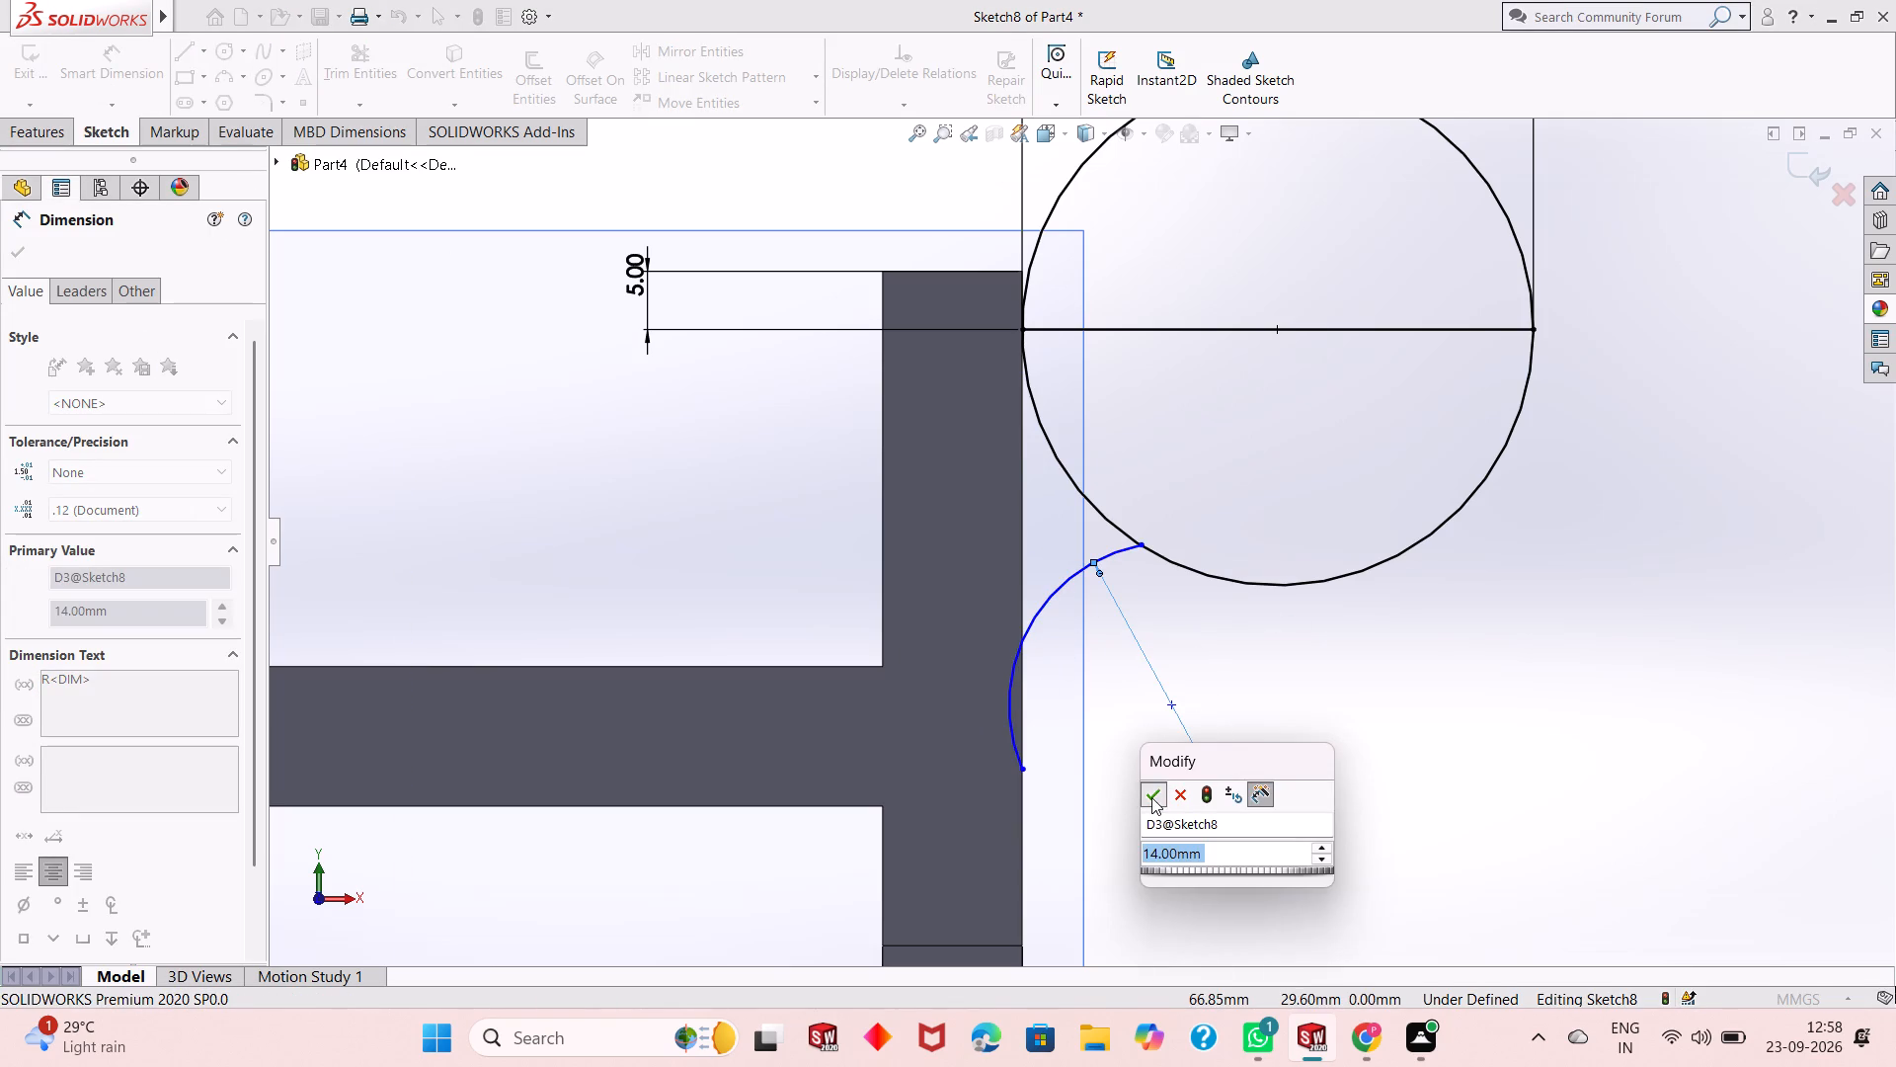
right_click(1184, 719)
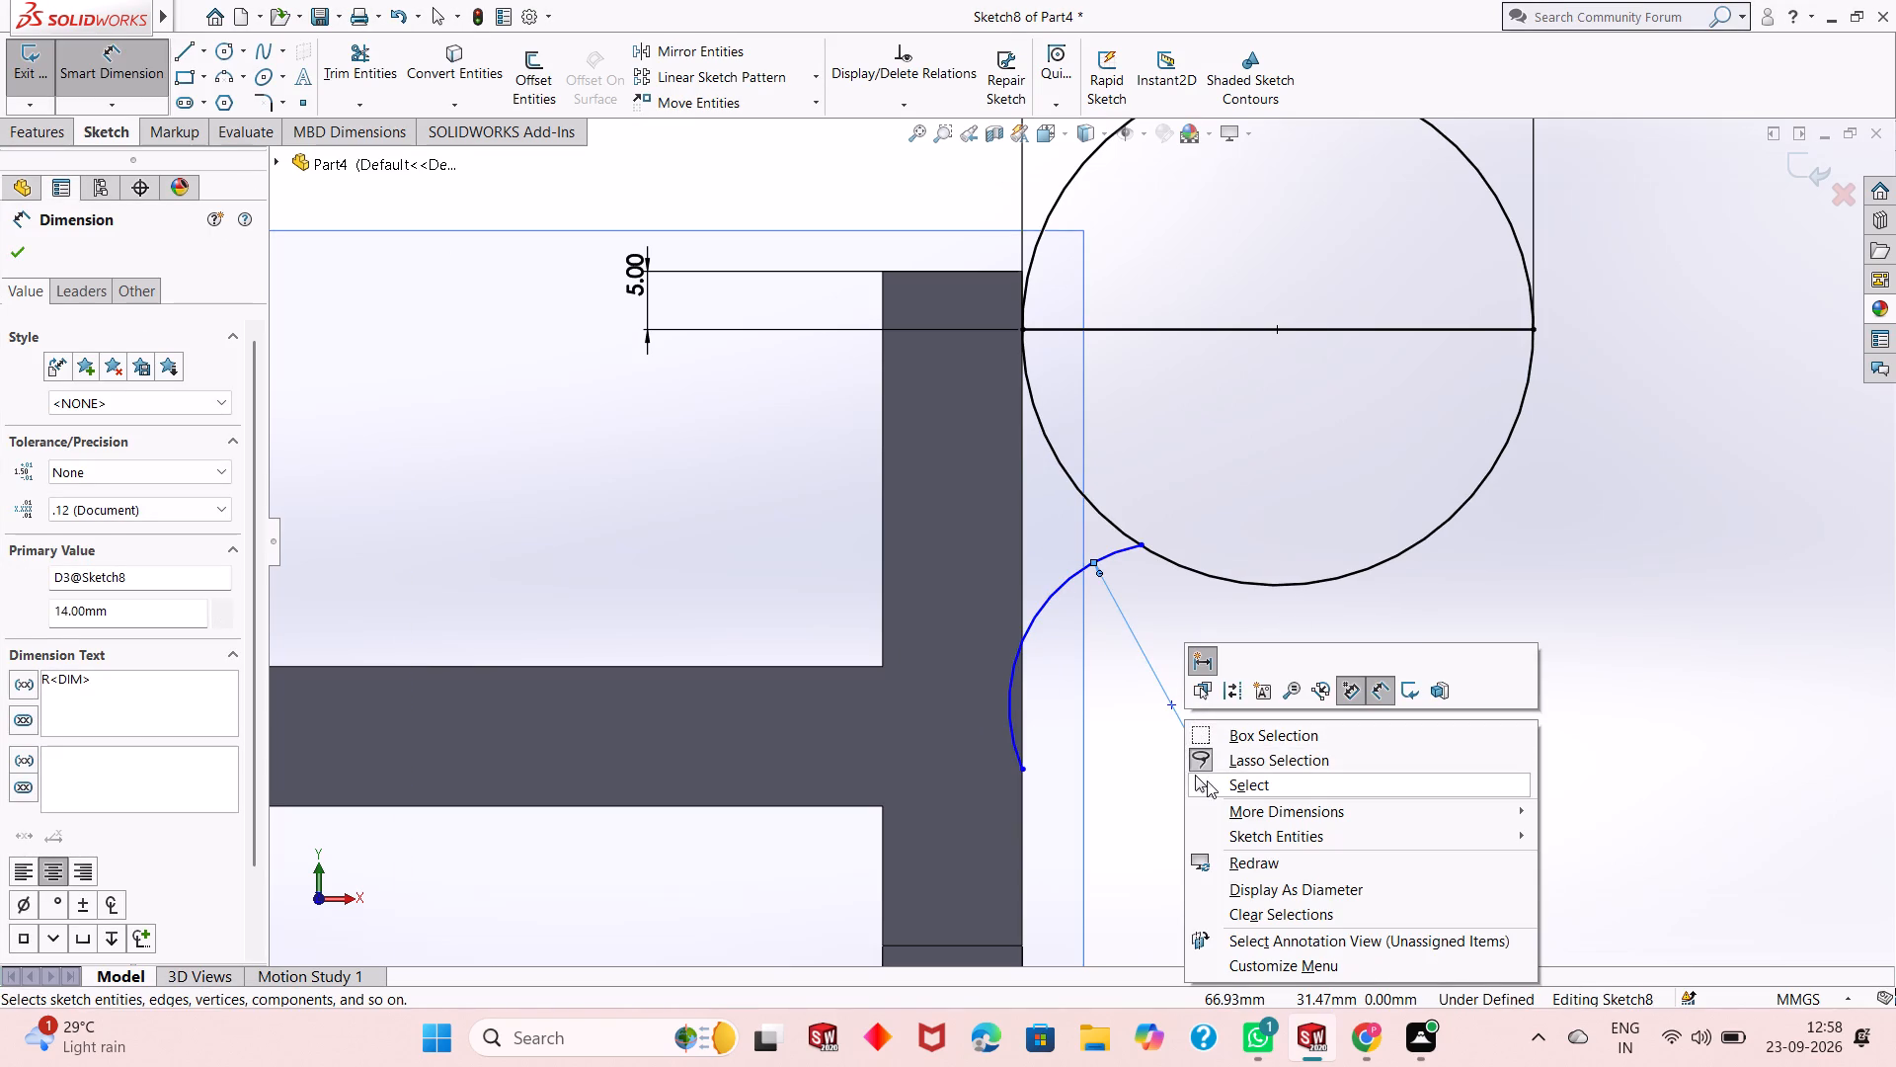
left_click(1207, 780)
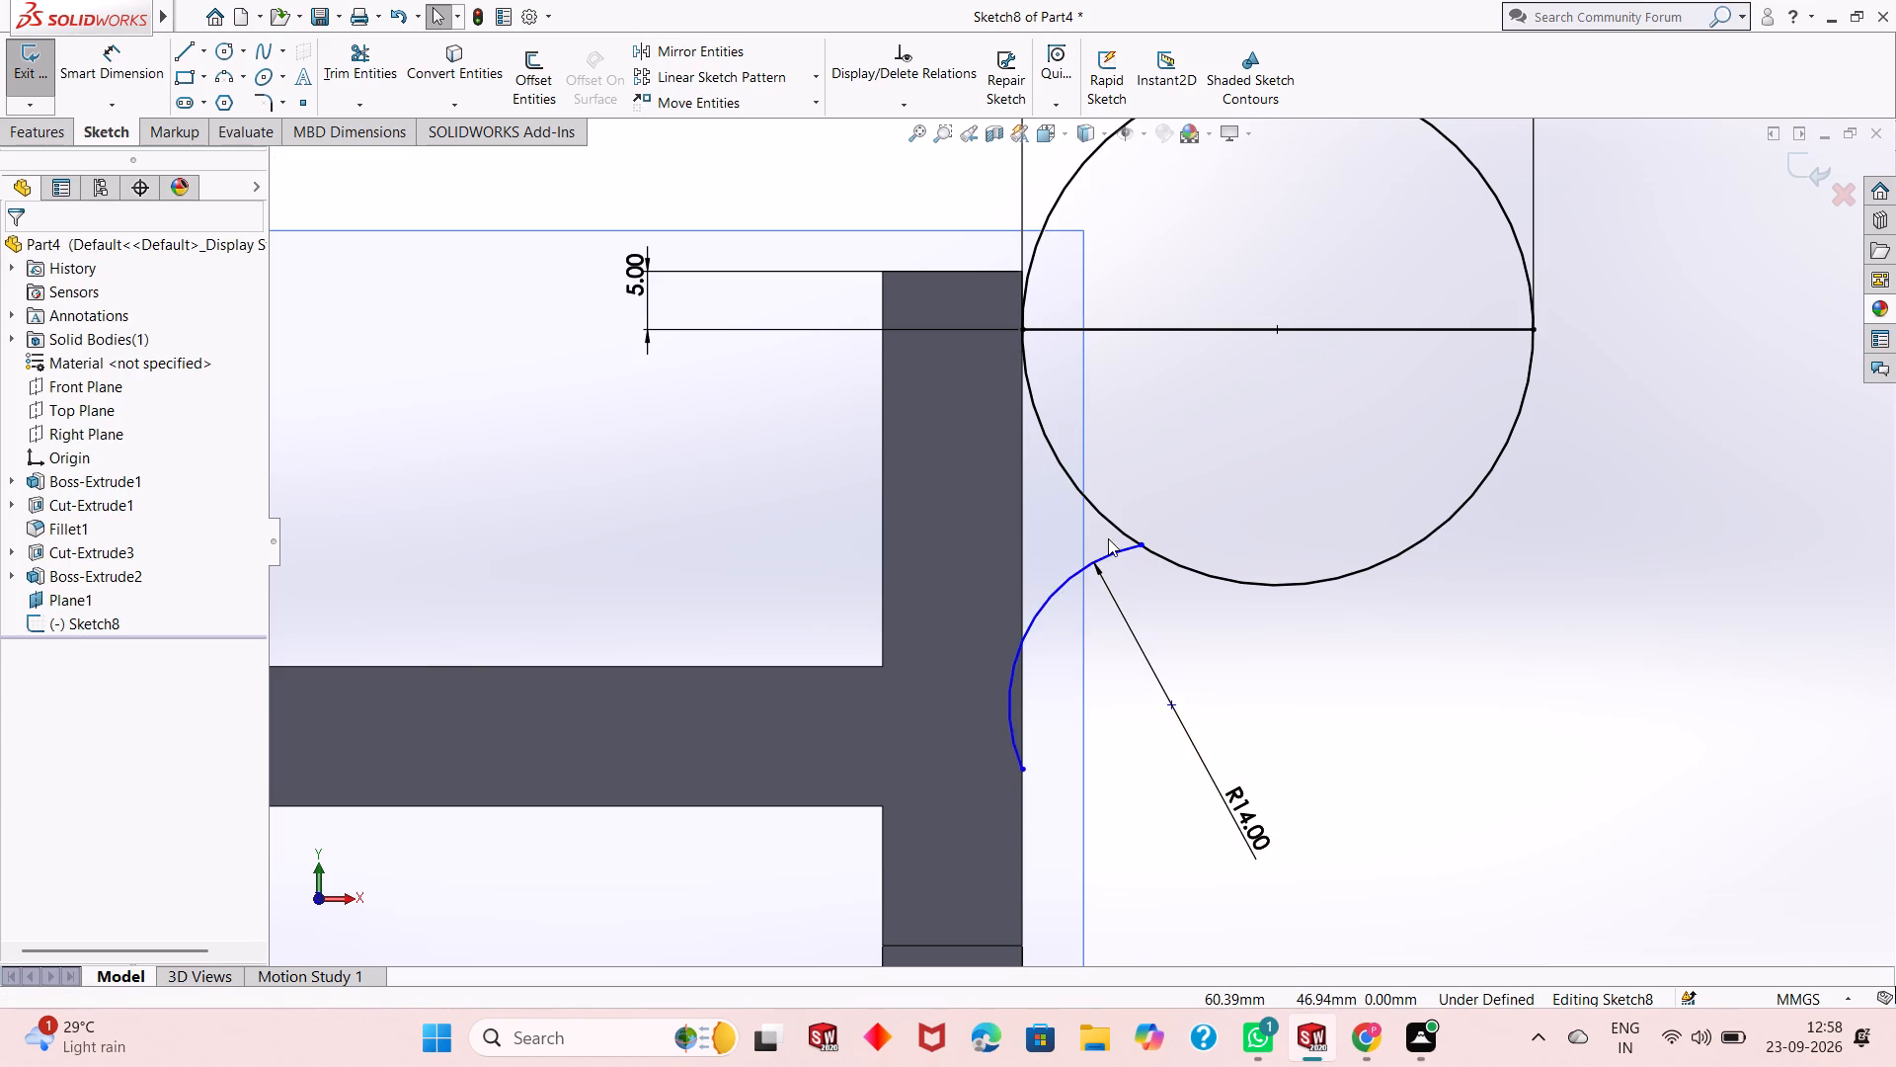
Make the 14 mm radius arc tangent to the circle.
left_click(1112, 551)
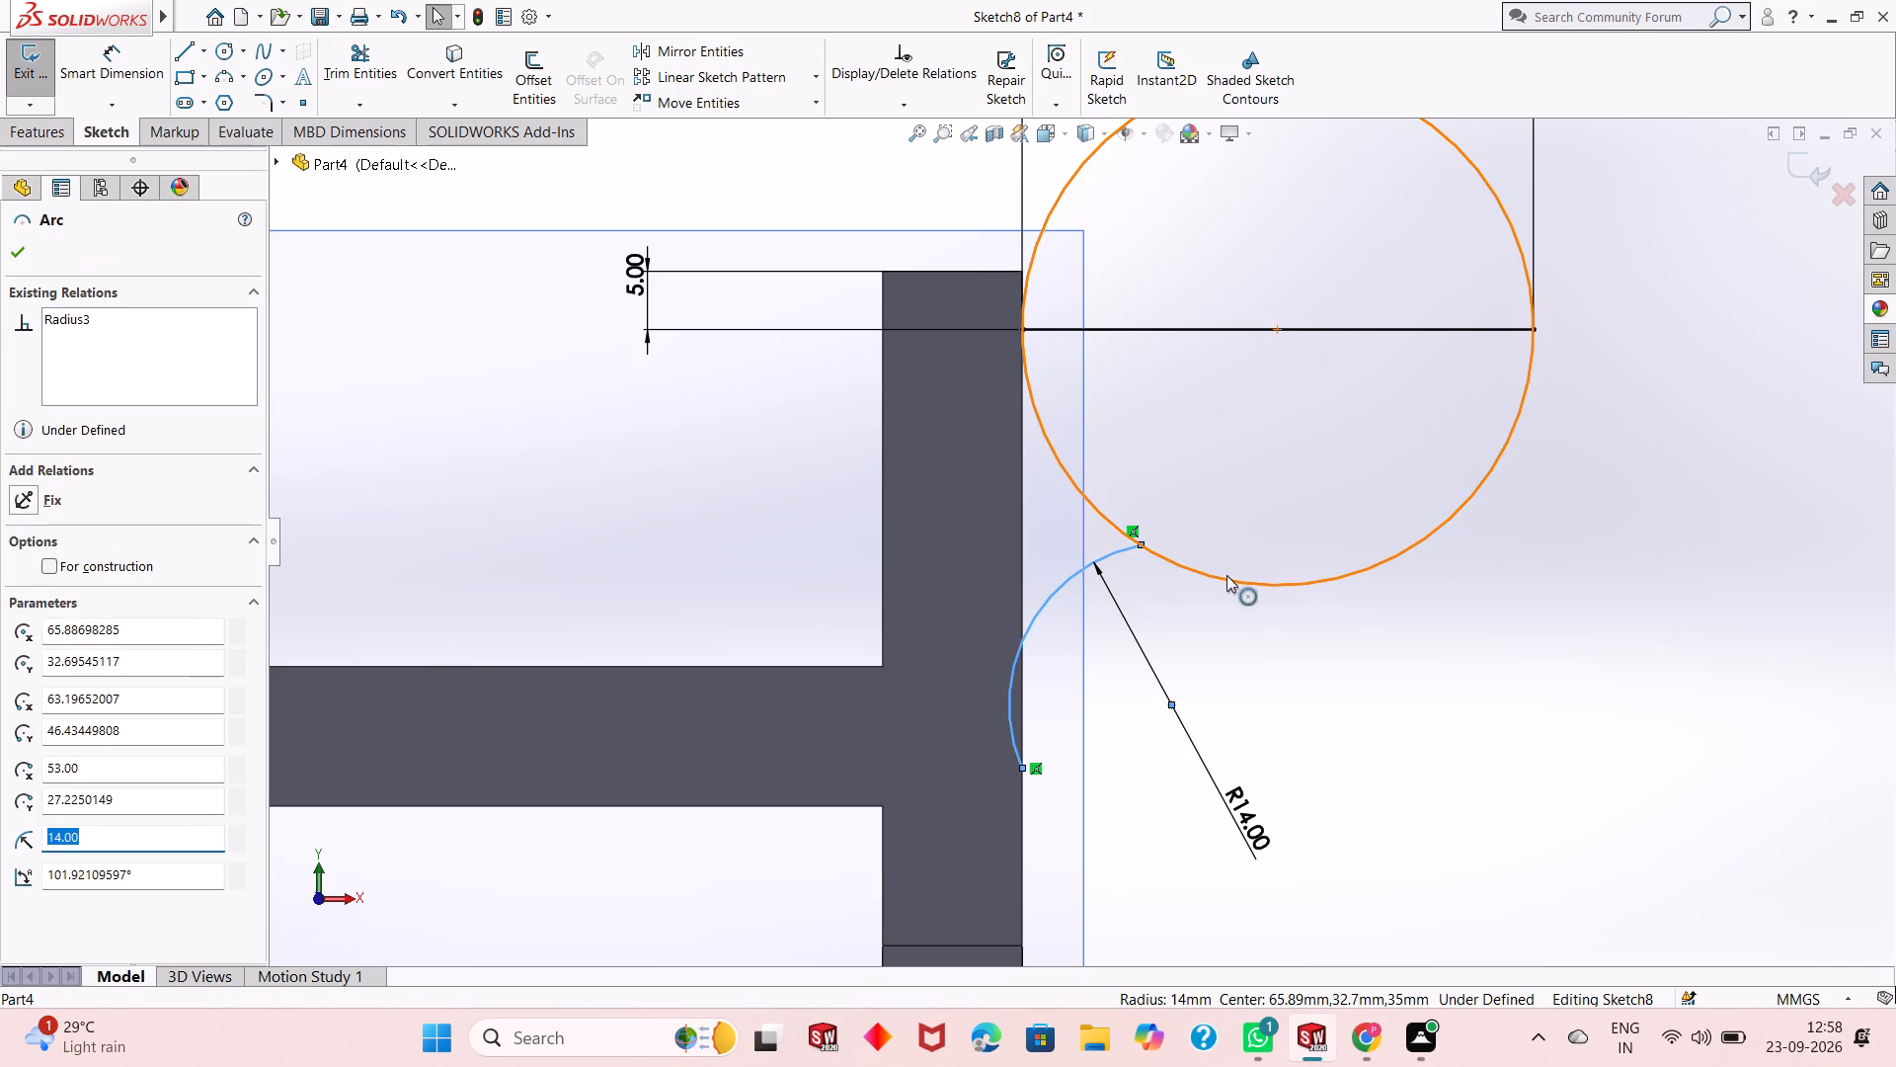
left_click(1226, 575, "ctrl")
left_click(24, 622)
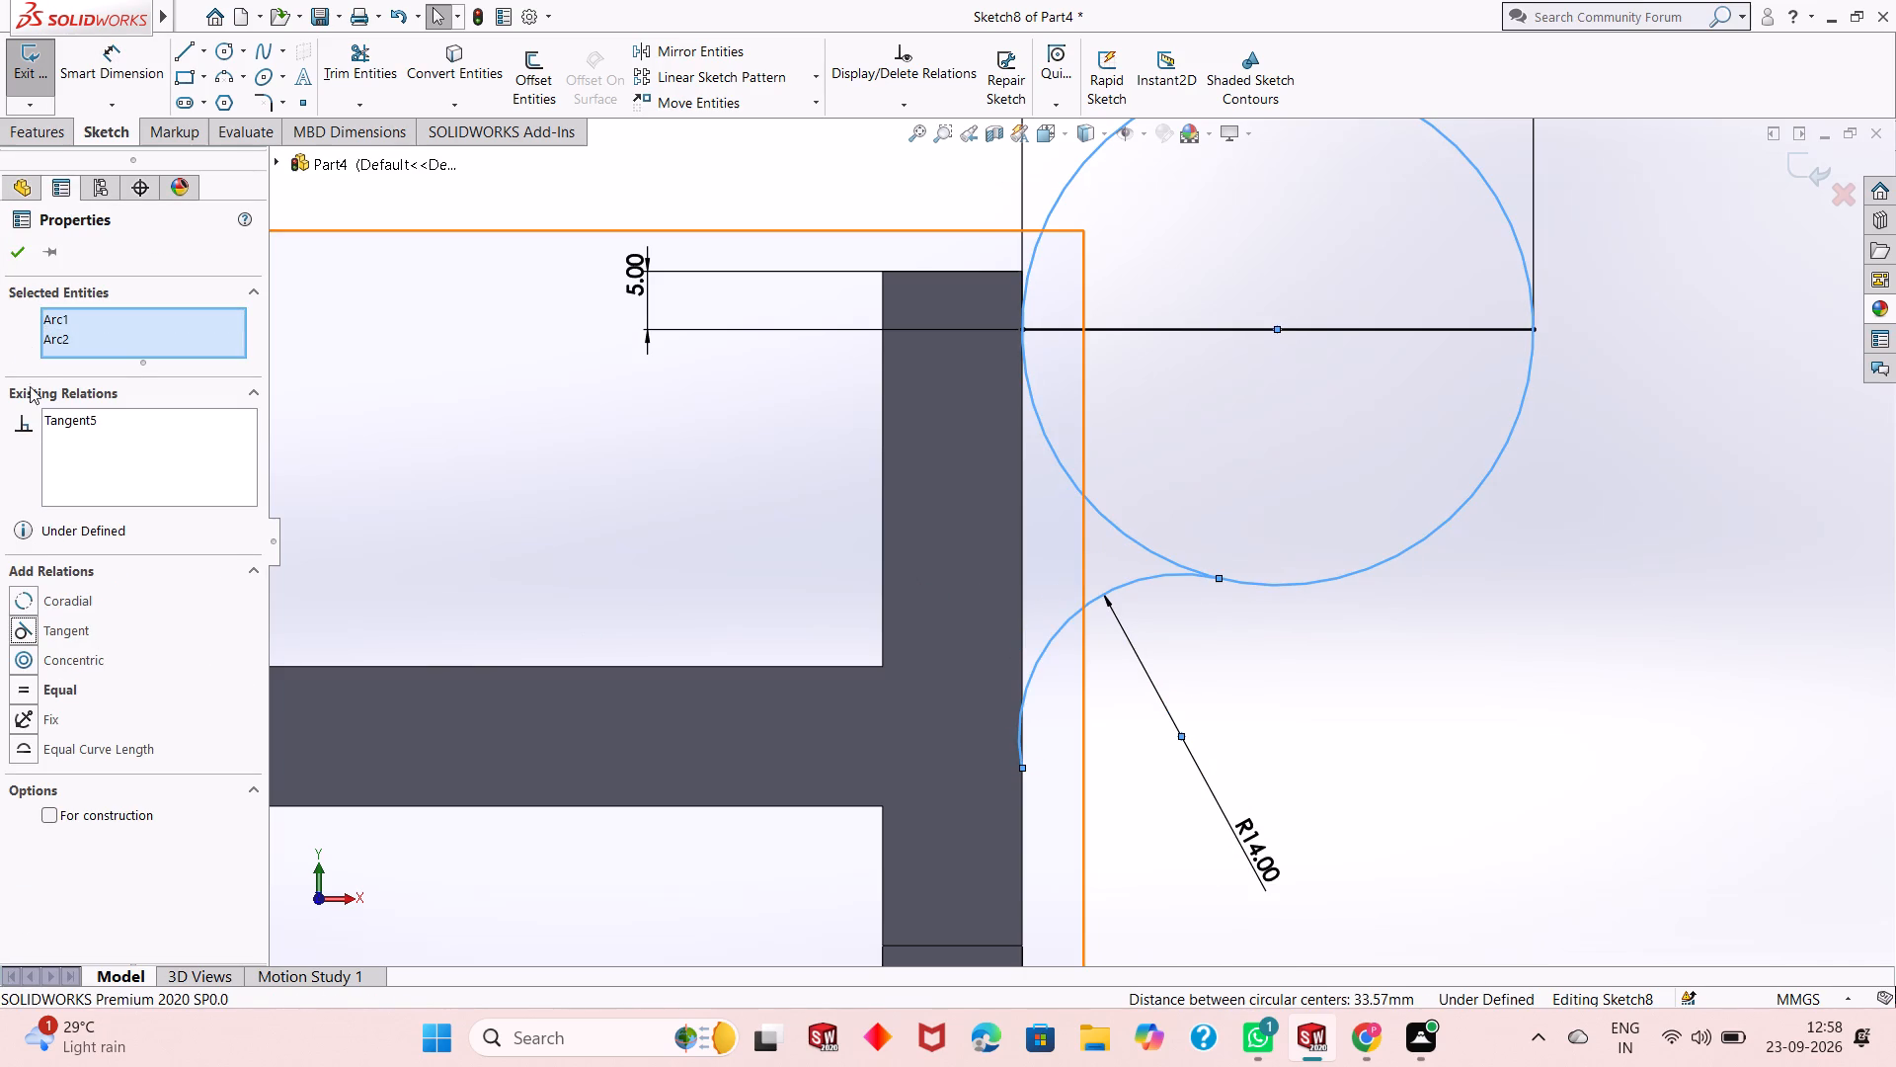
left_click(22, 244)
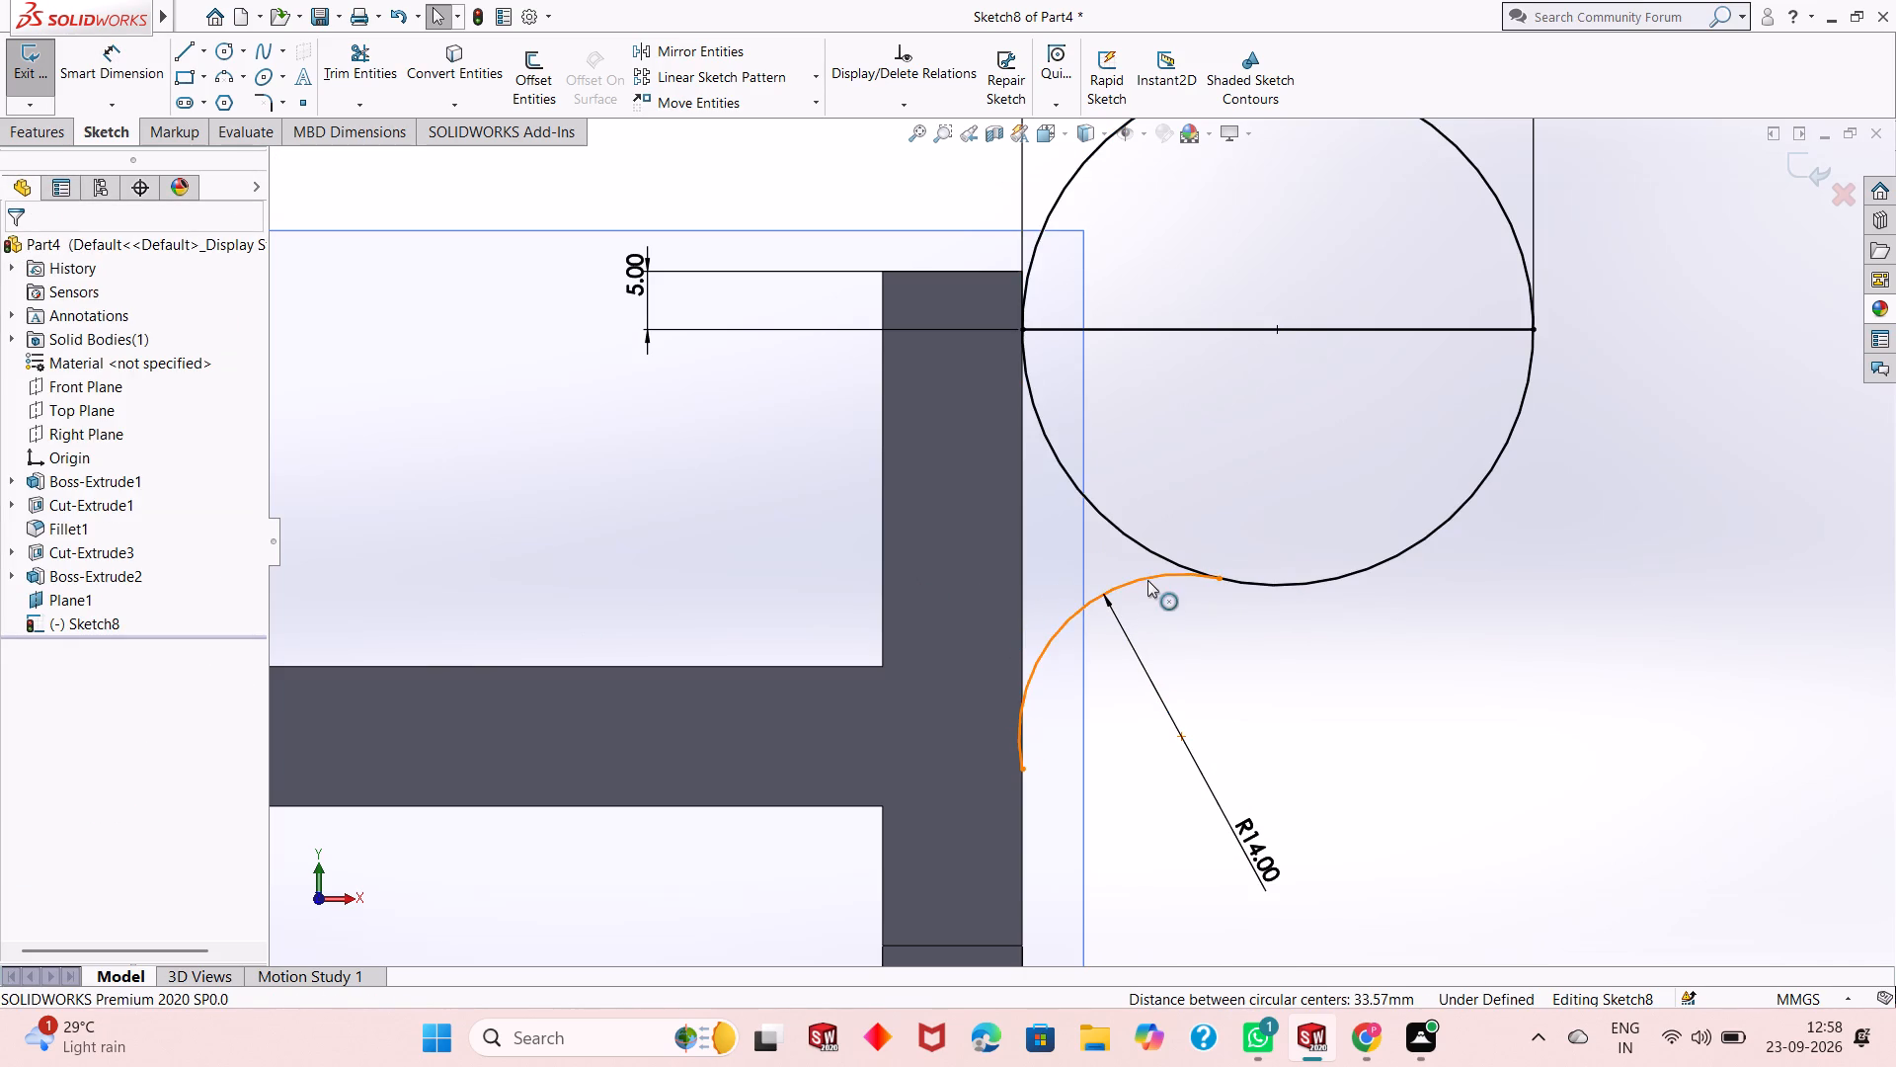
Make the 14 mm radius arc tangent to the upright wall's outer edge.
left_click(1145, 578)
left_click(1025, 884, "ctrl")
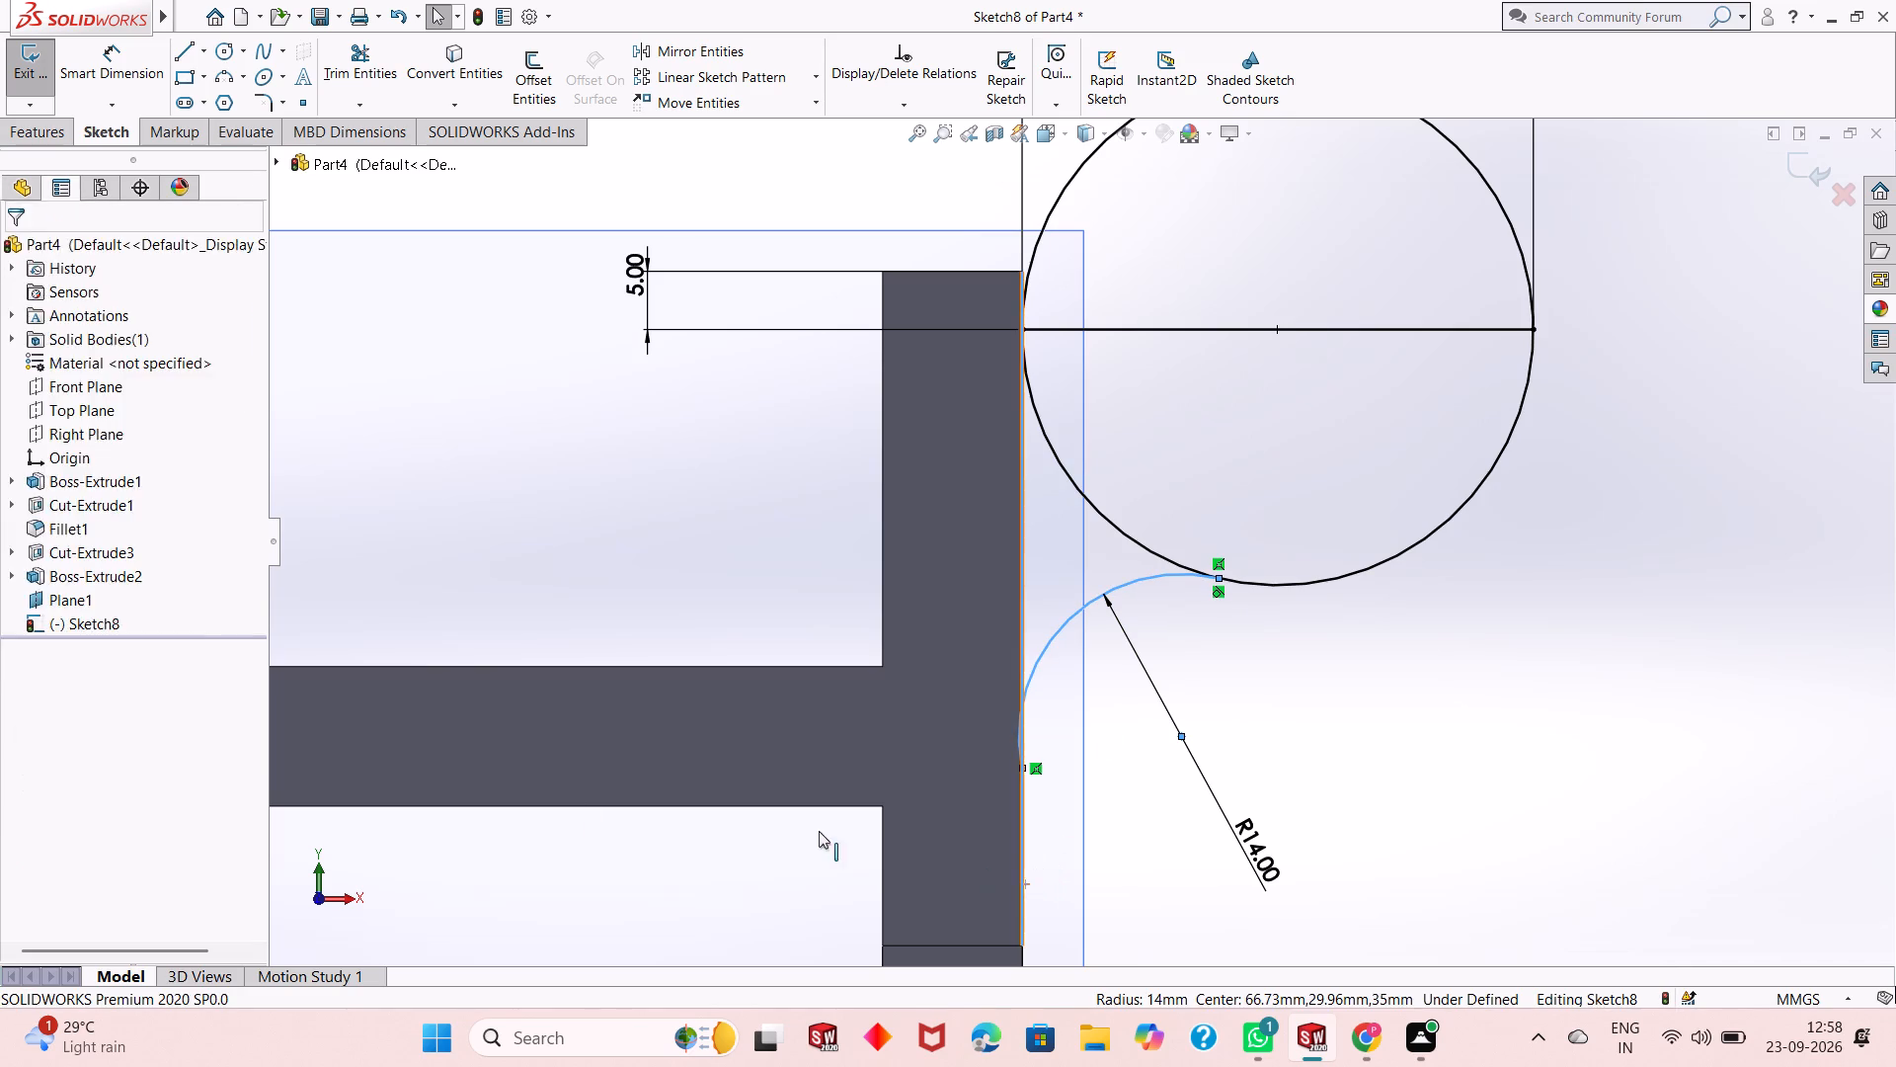
left_click(50, 605)
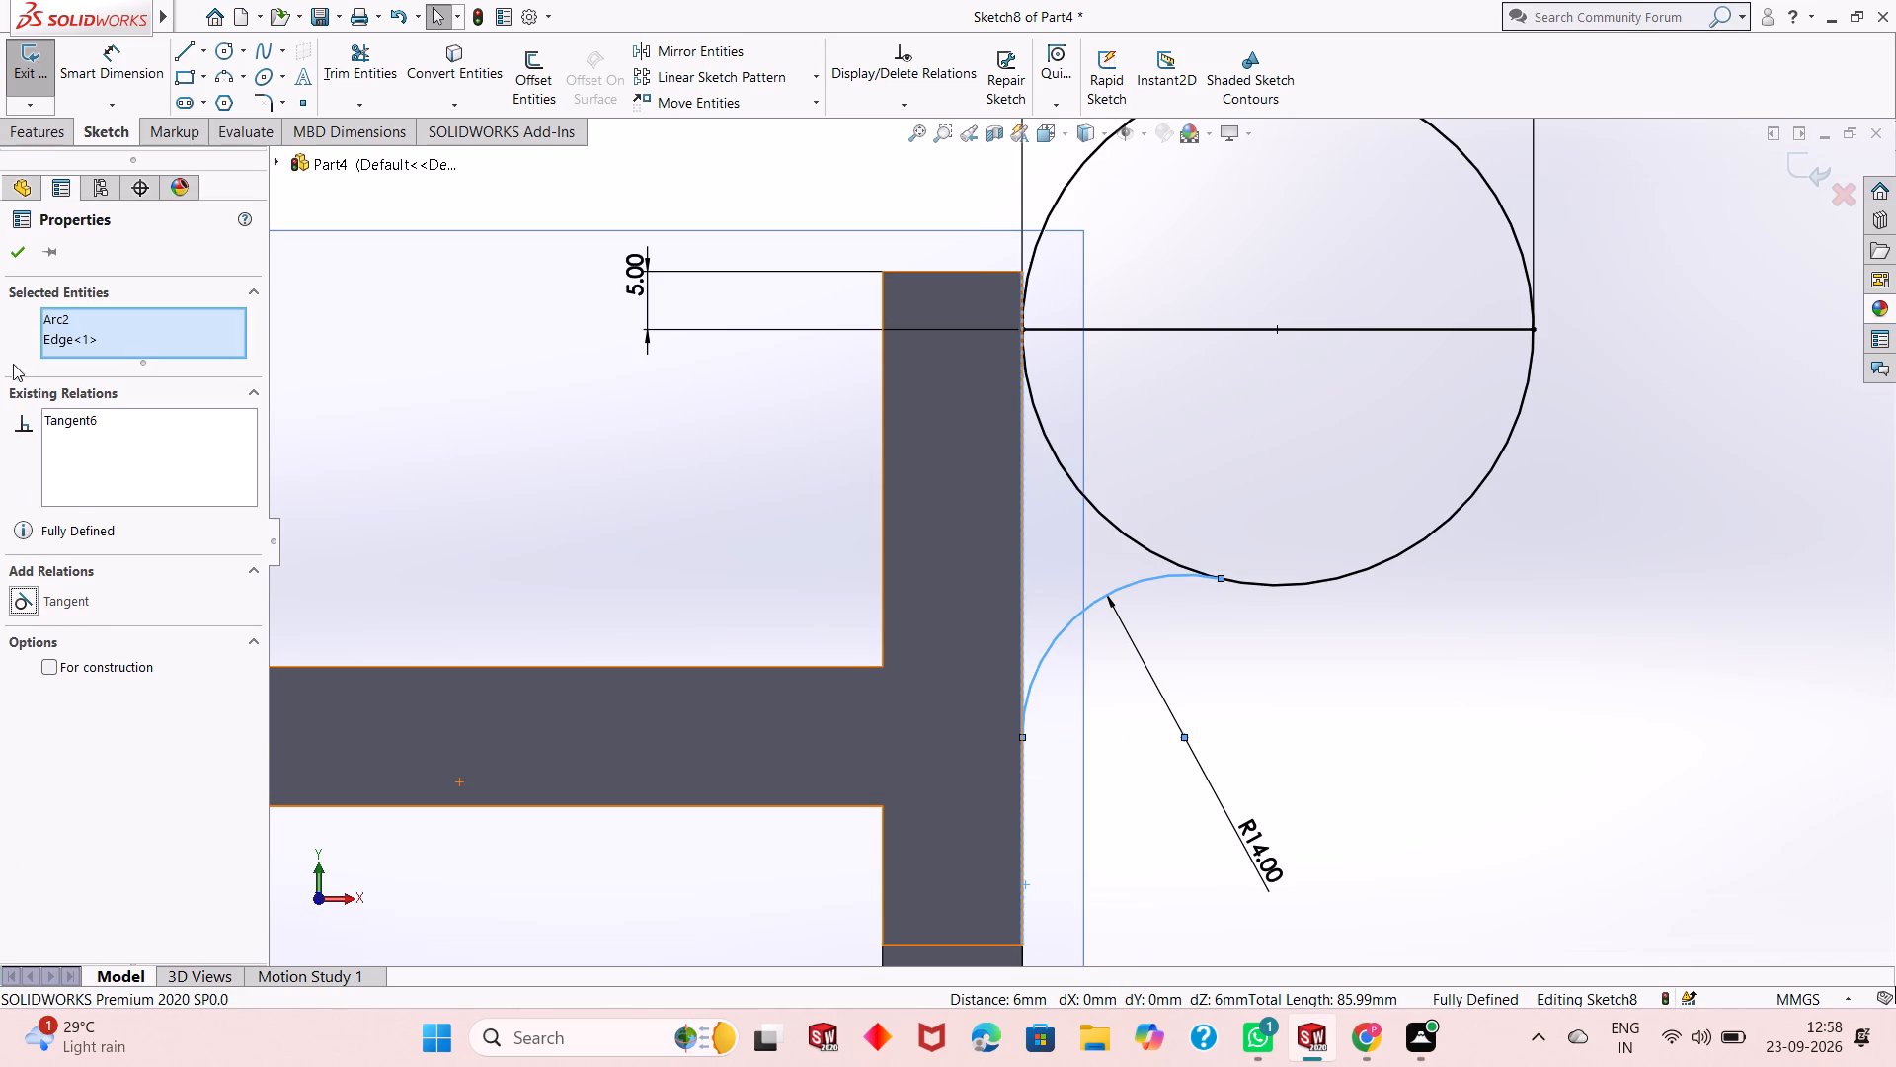
left_click(9, 243)
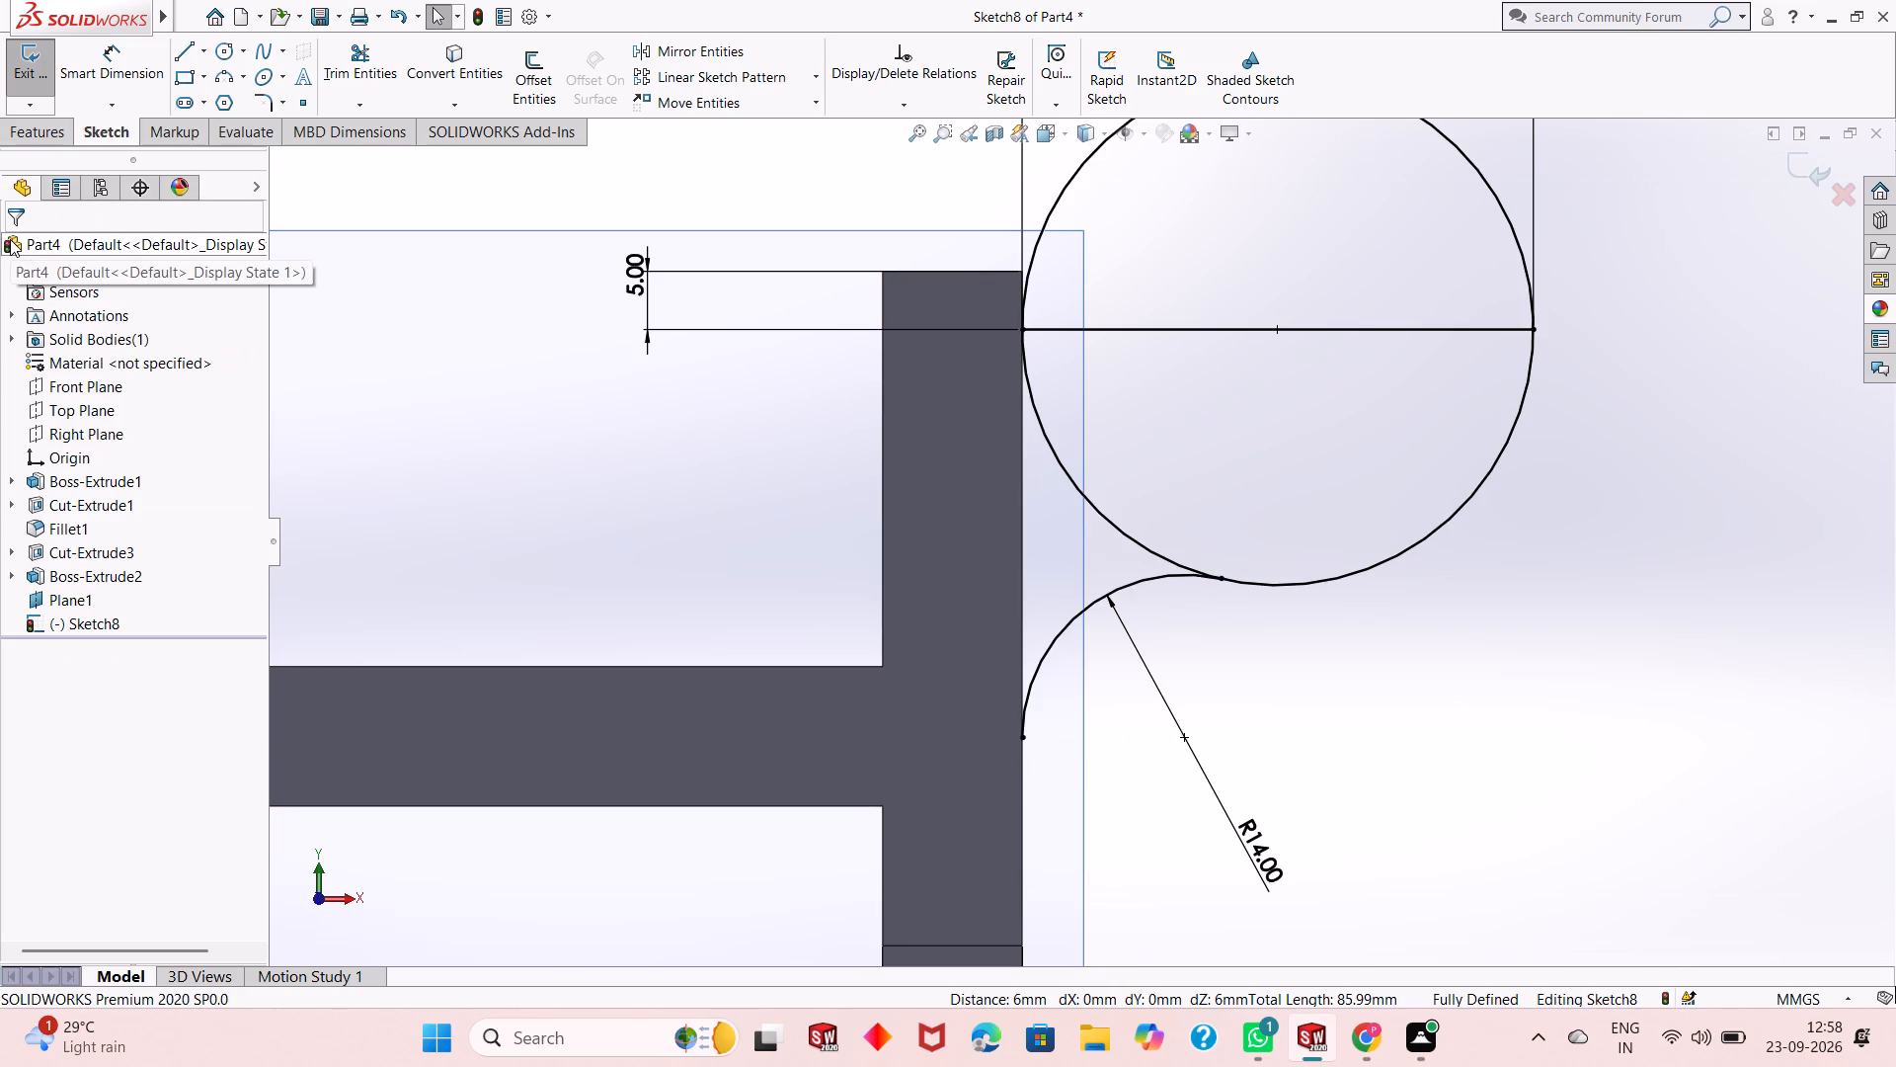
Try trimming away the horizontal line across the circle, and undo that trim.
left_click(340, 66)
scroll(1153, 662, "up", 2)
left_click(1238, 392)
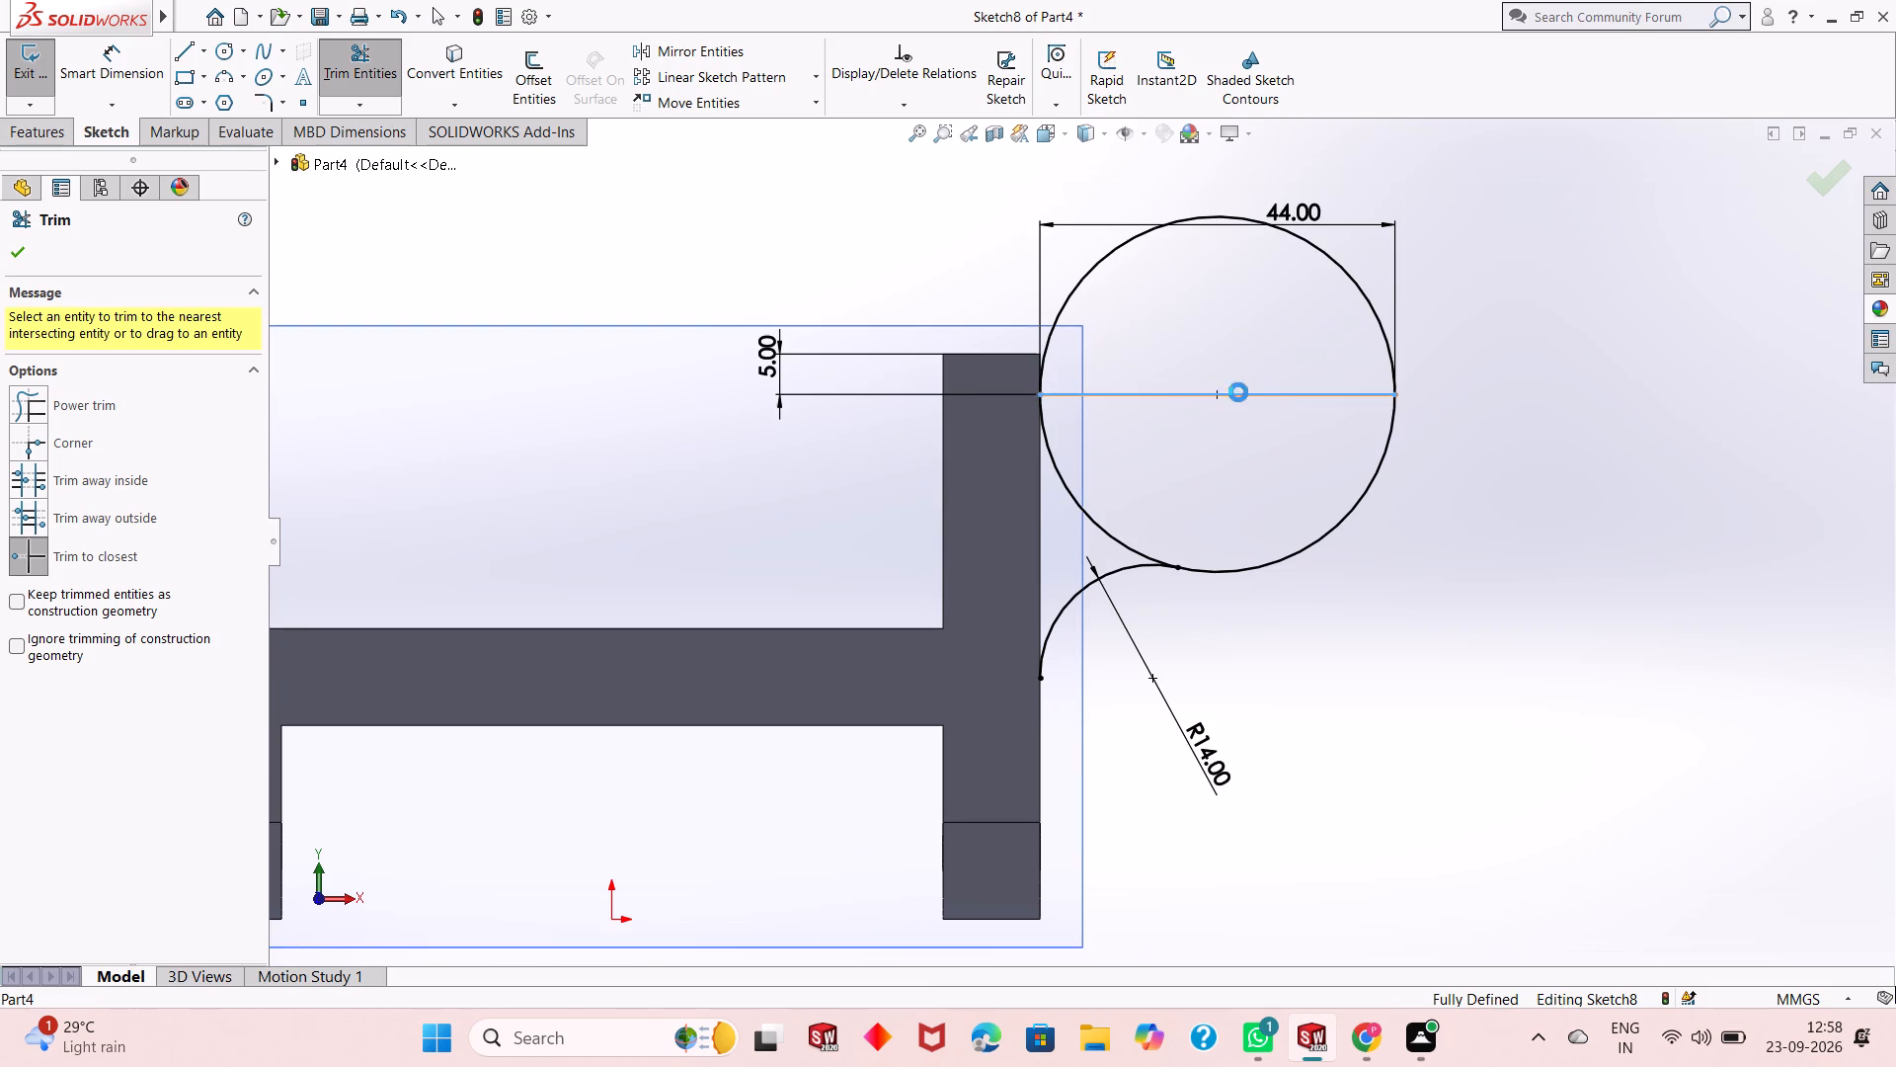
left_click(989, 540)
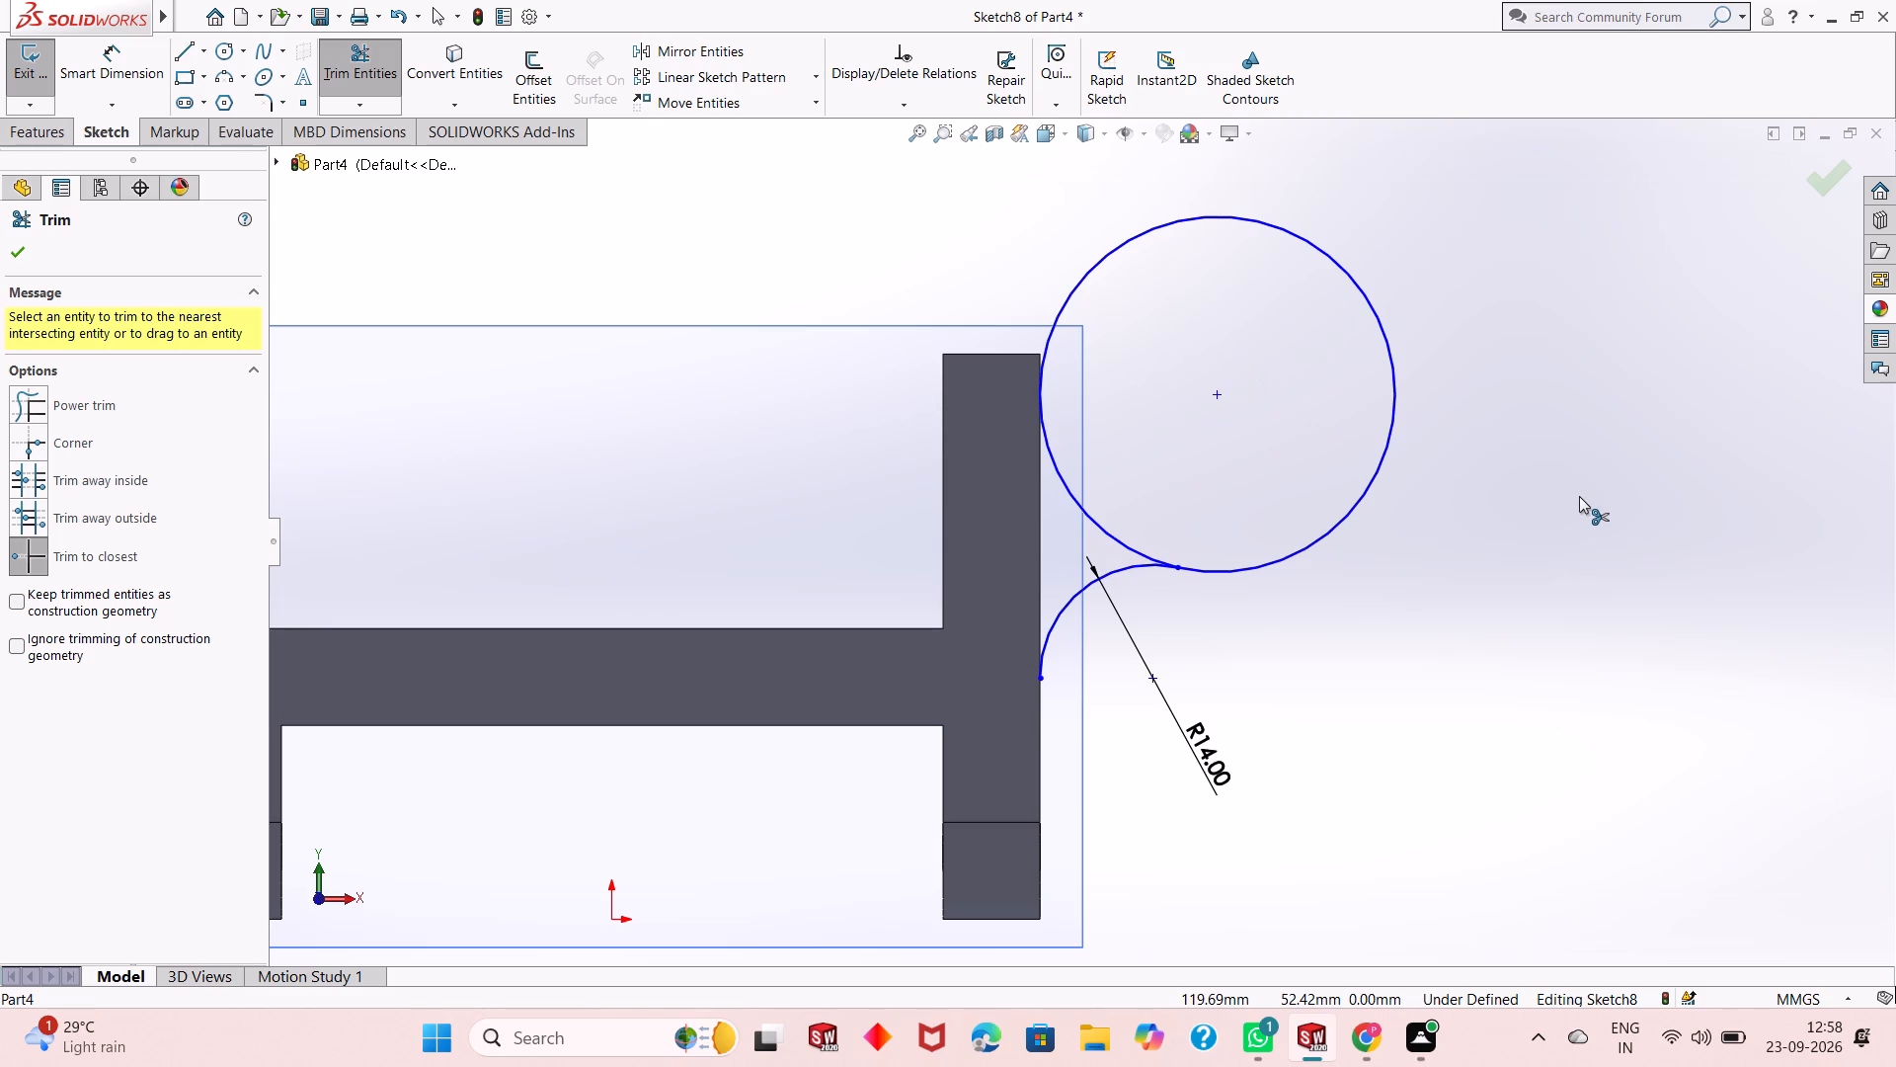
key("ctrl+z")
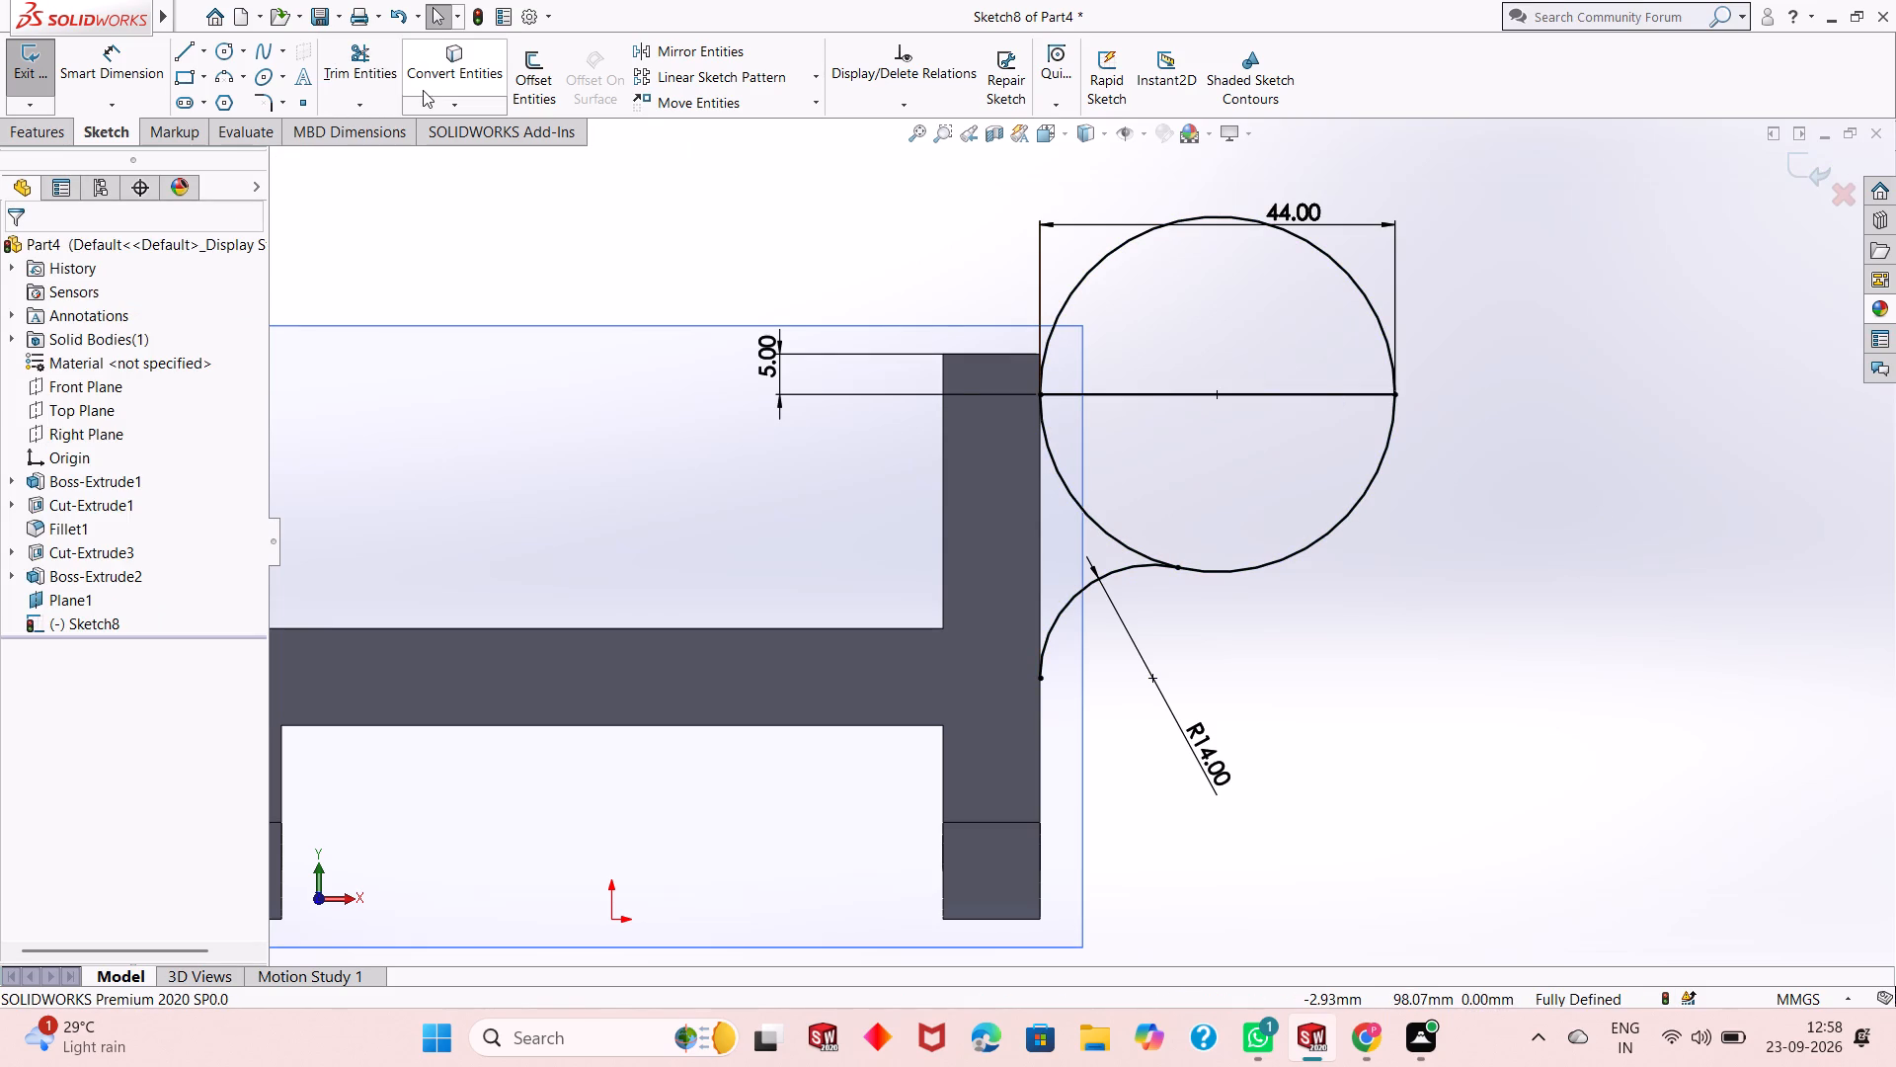
Trim away the upper half of the circle above the horizontal line.
left_click(378, 79)
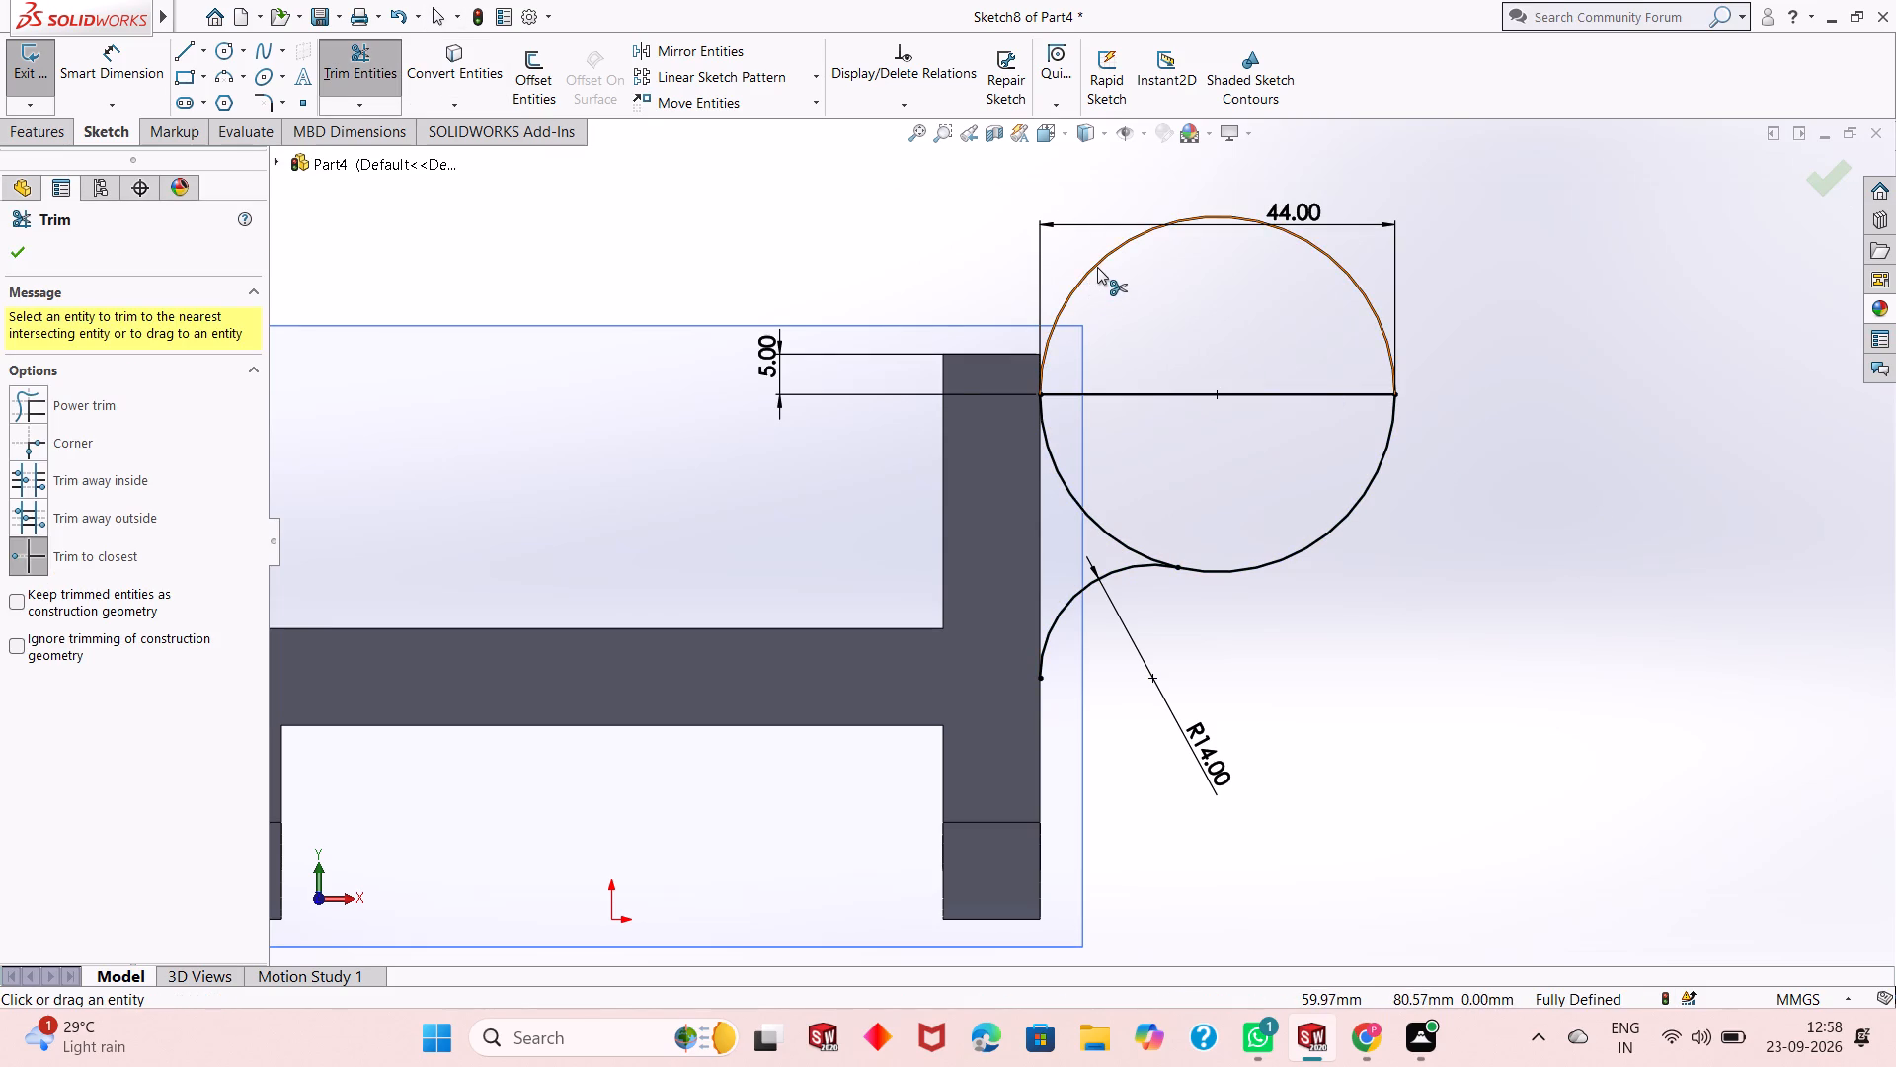
left_click(1097, 267)
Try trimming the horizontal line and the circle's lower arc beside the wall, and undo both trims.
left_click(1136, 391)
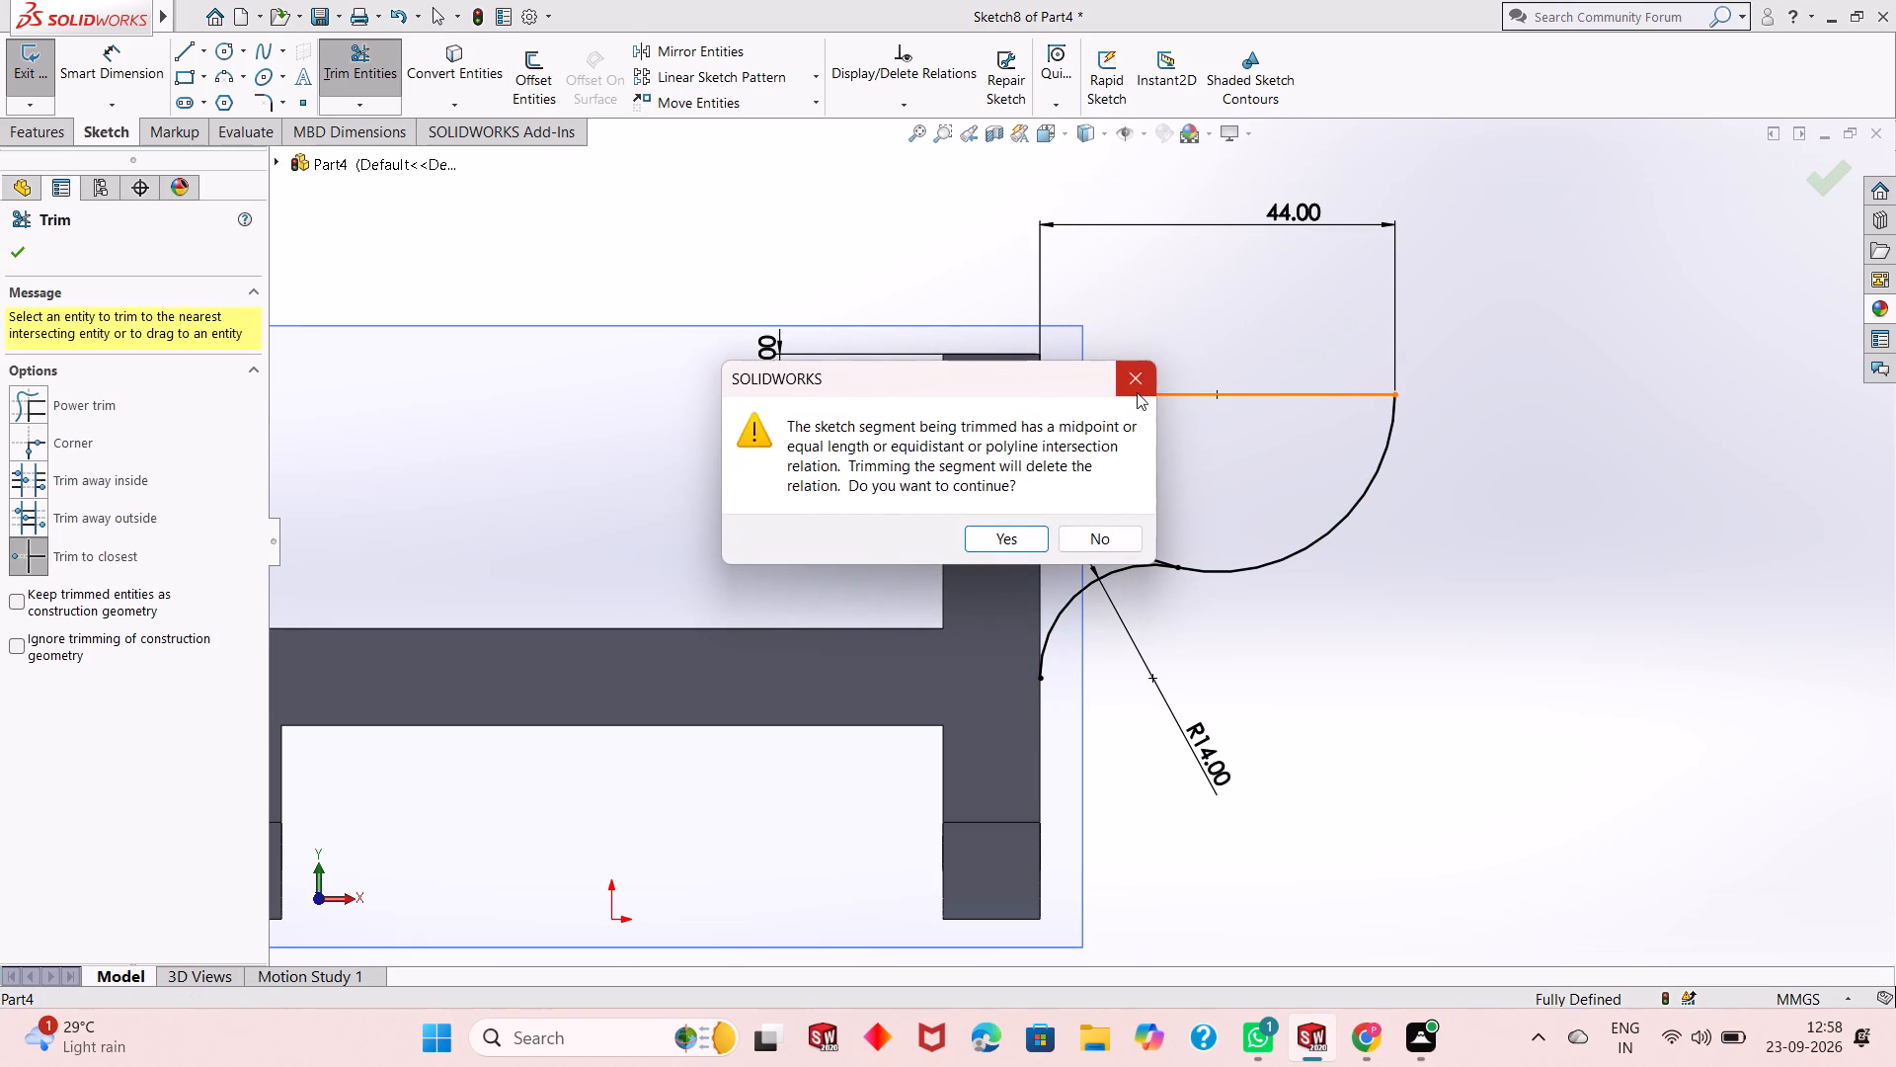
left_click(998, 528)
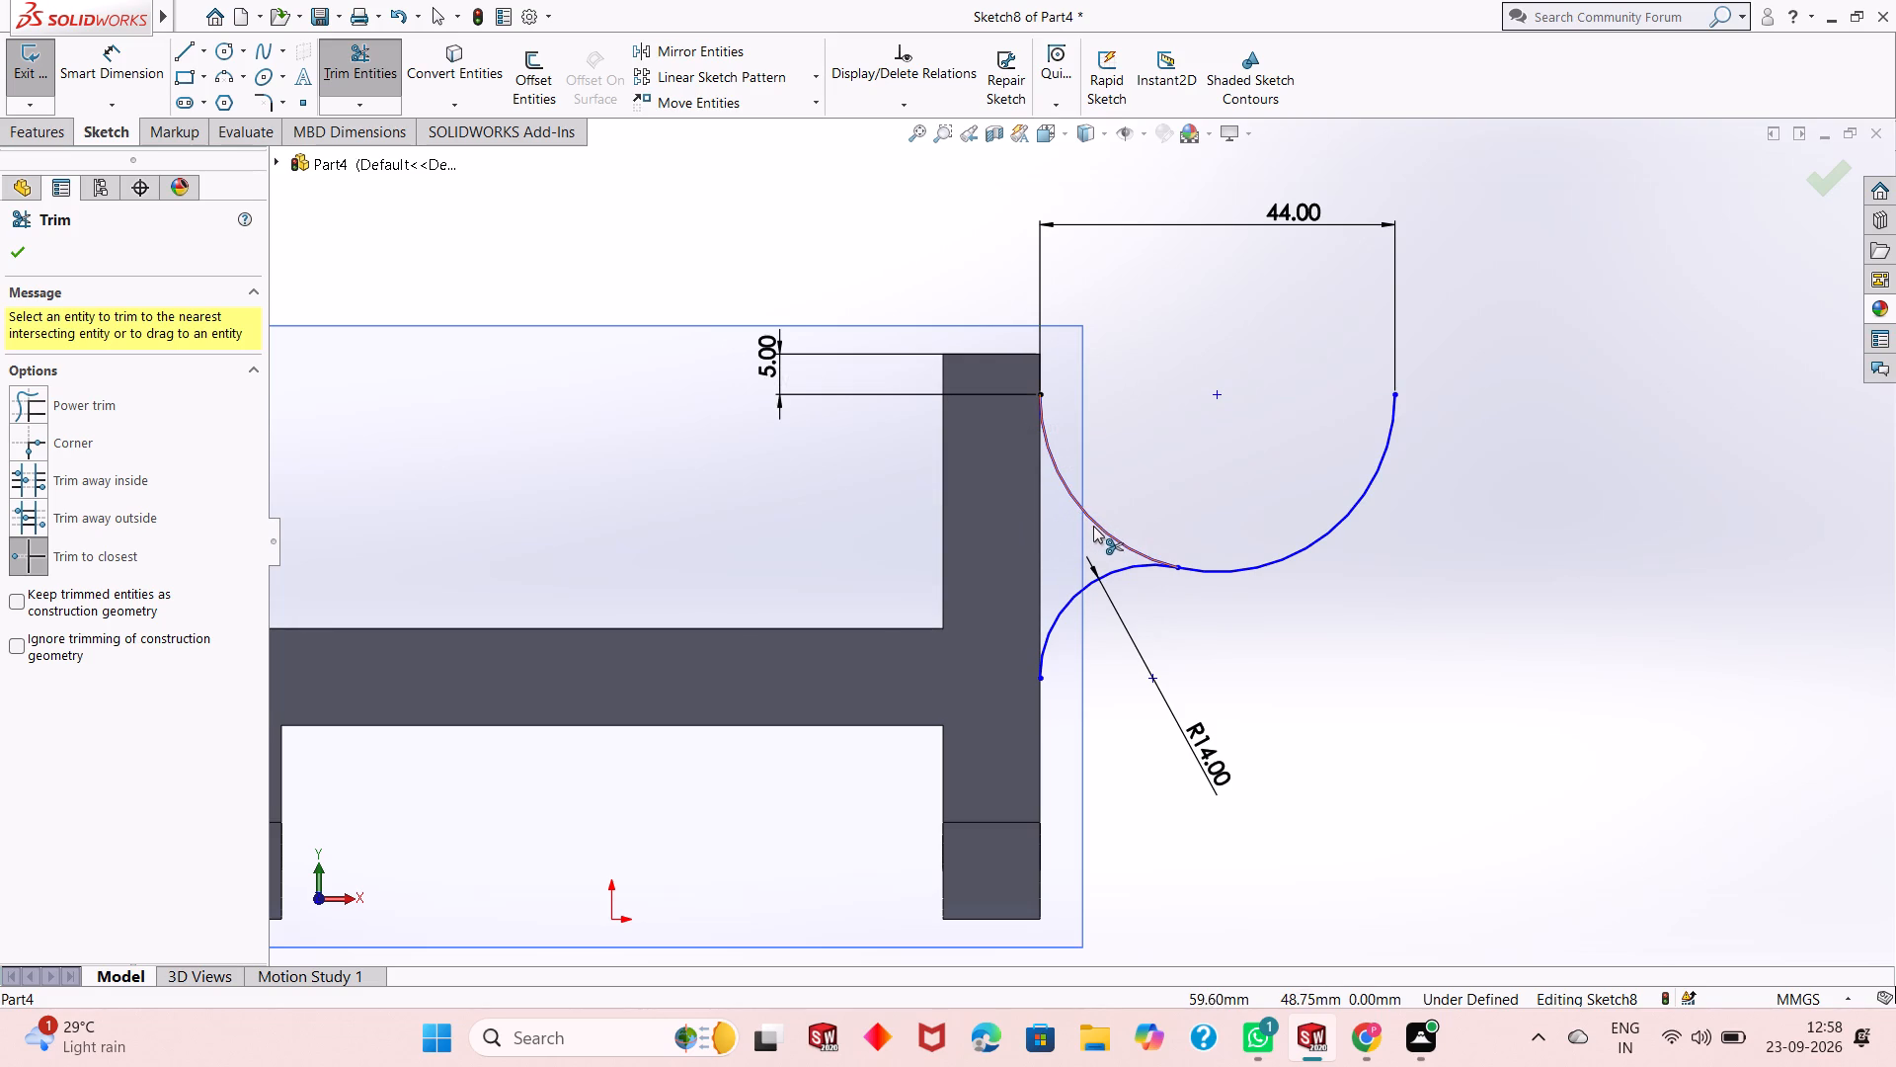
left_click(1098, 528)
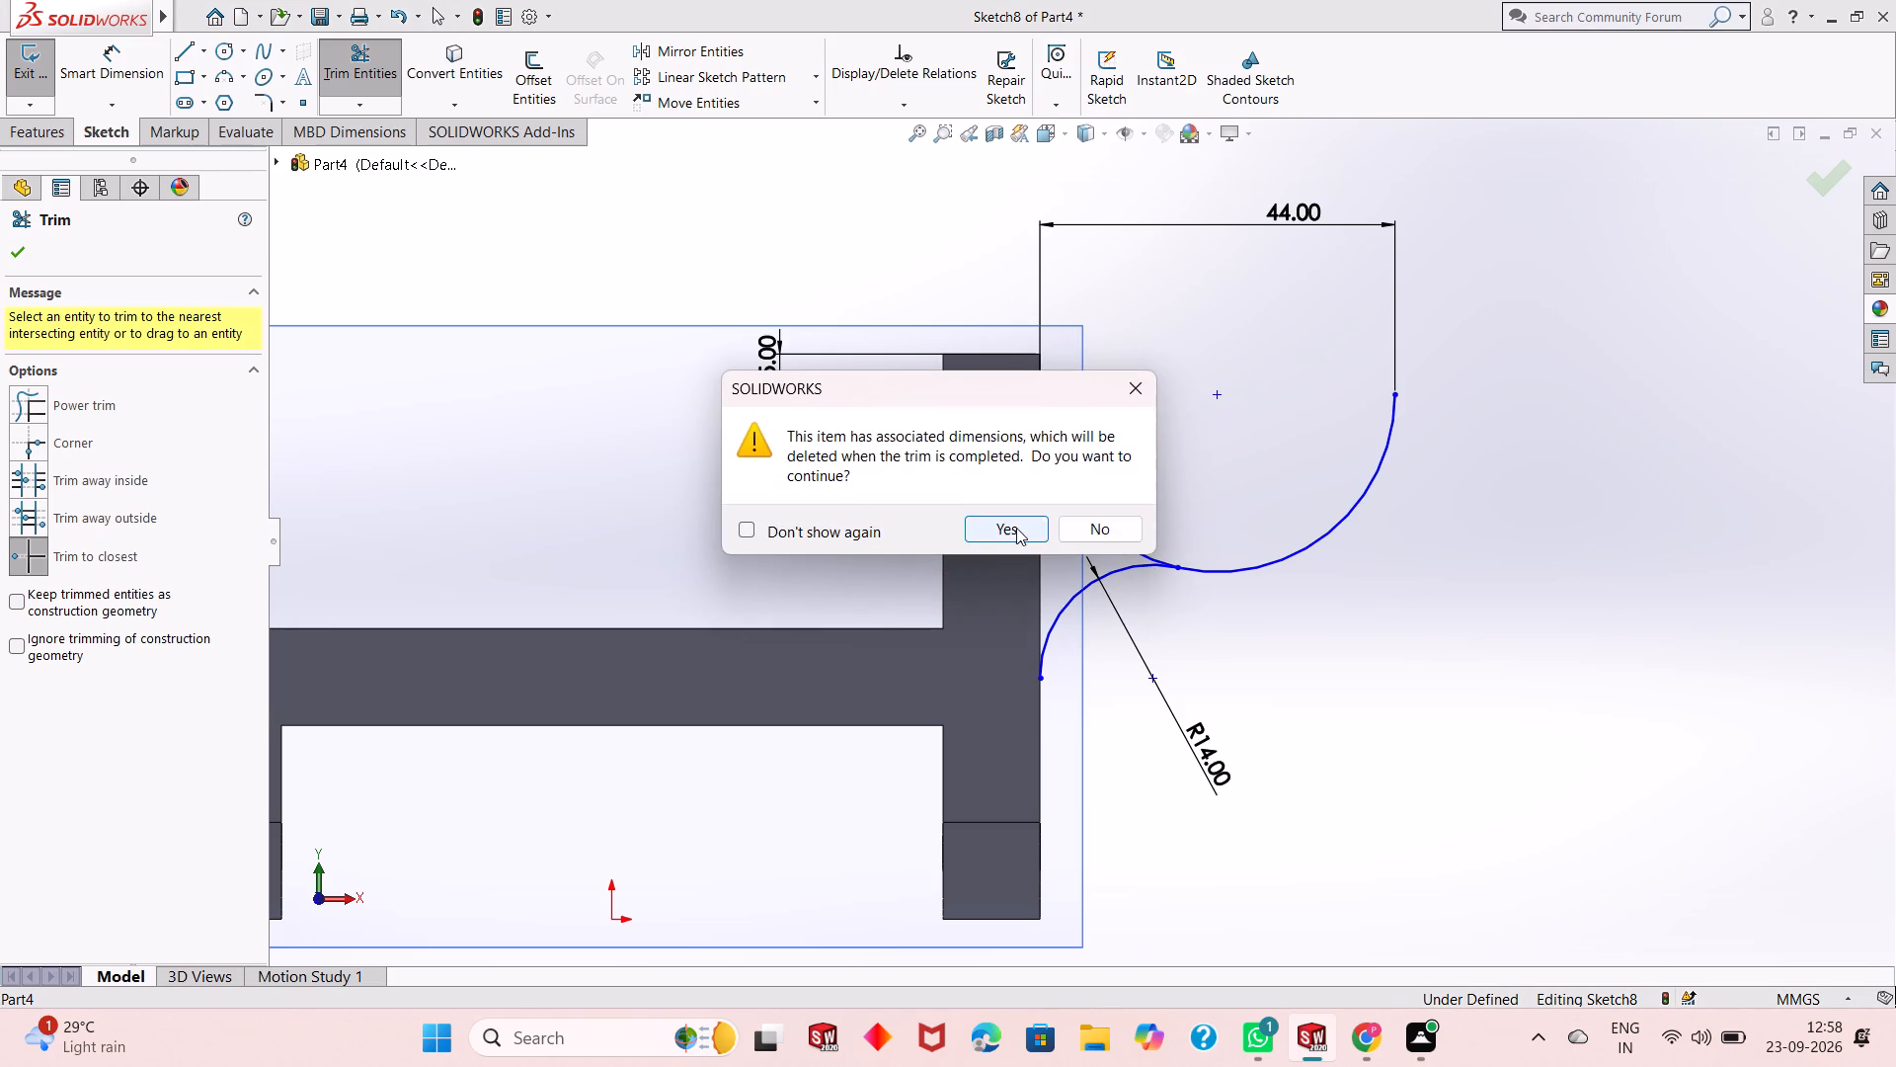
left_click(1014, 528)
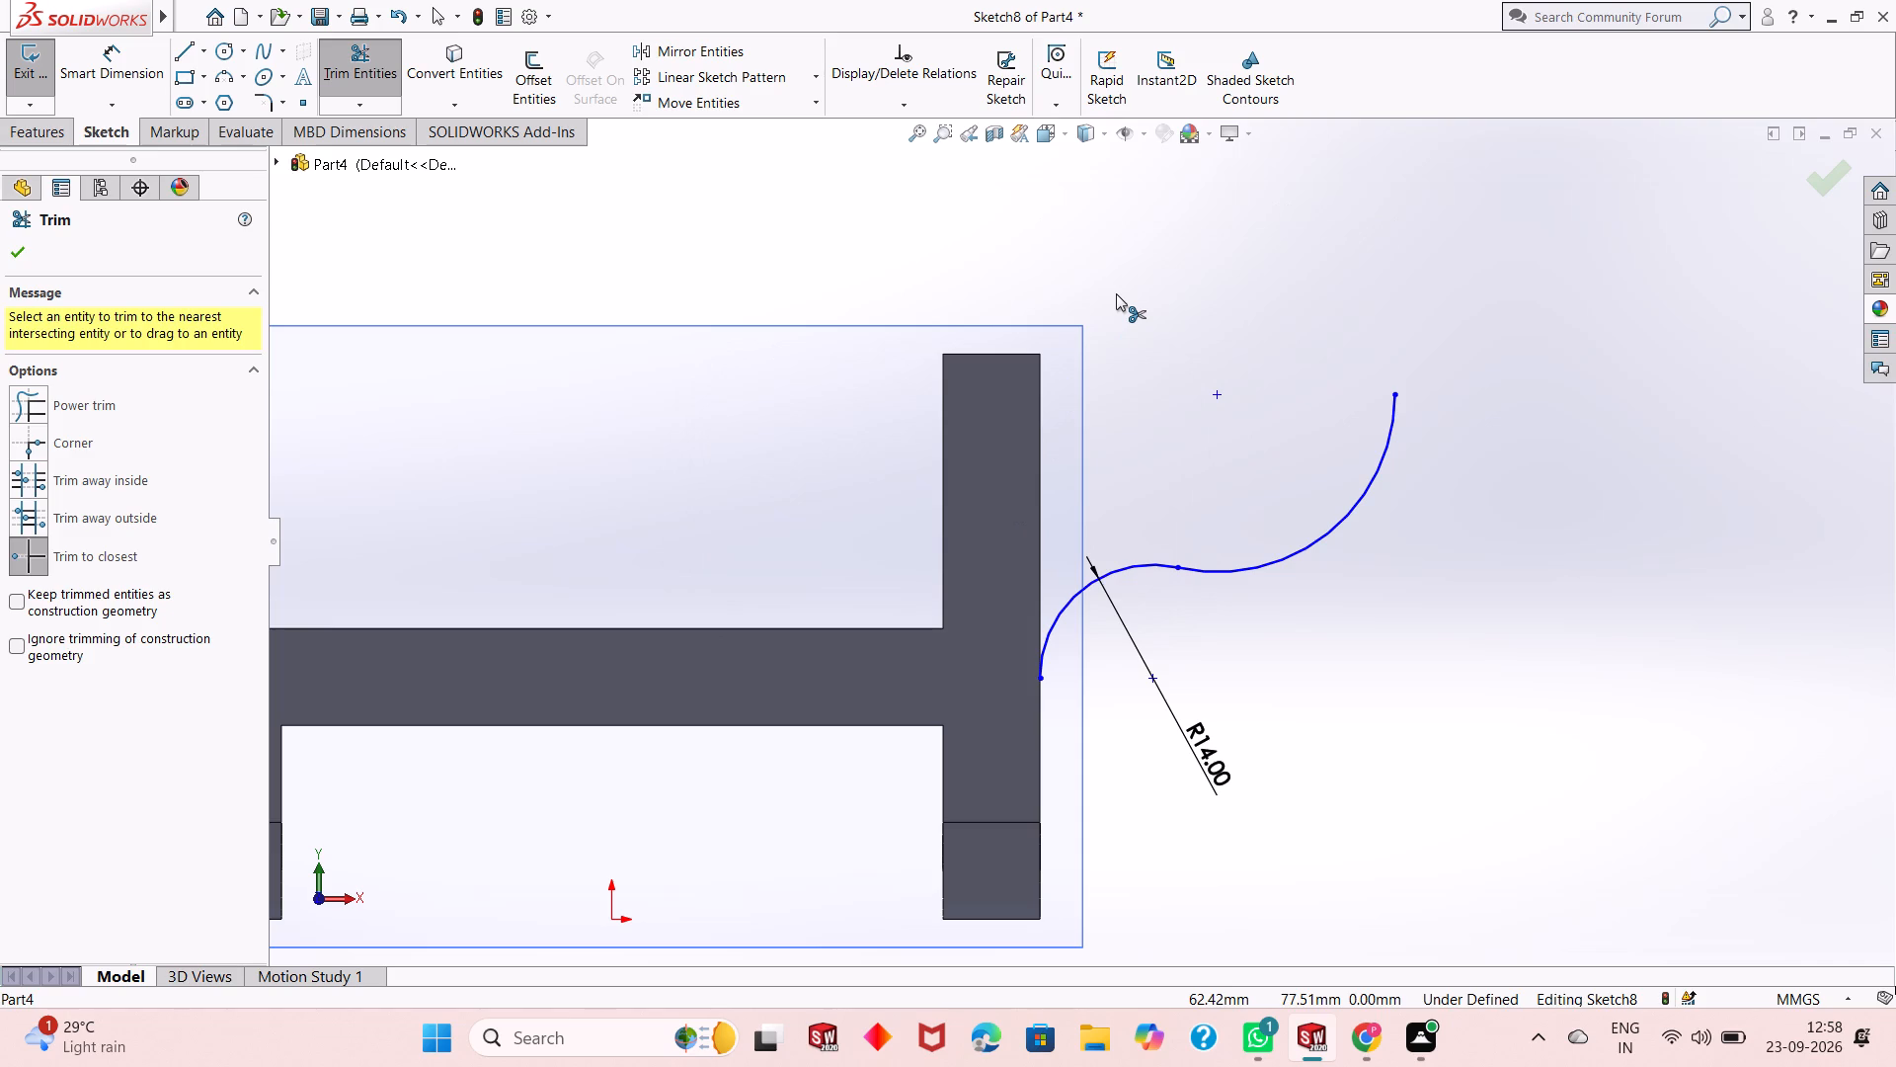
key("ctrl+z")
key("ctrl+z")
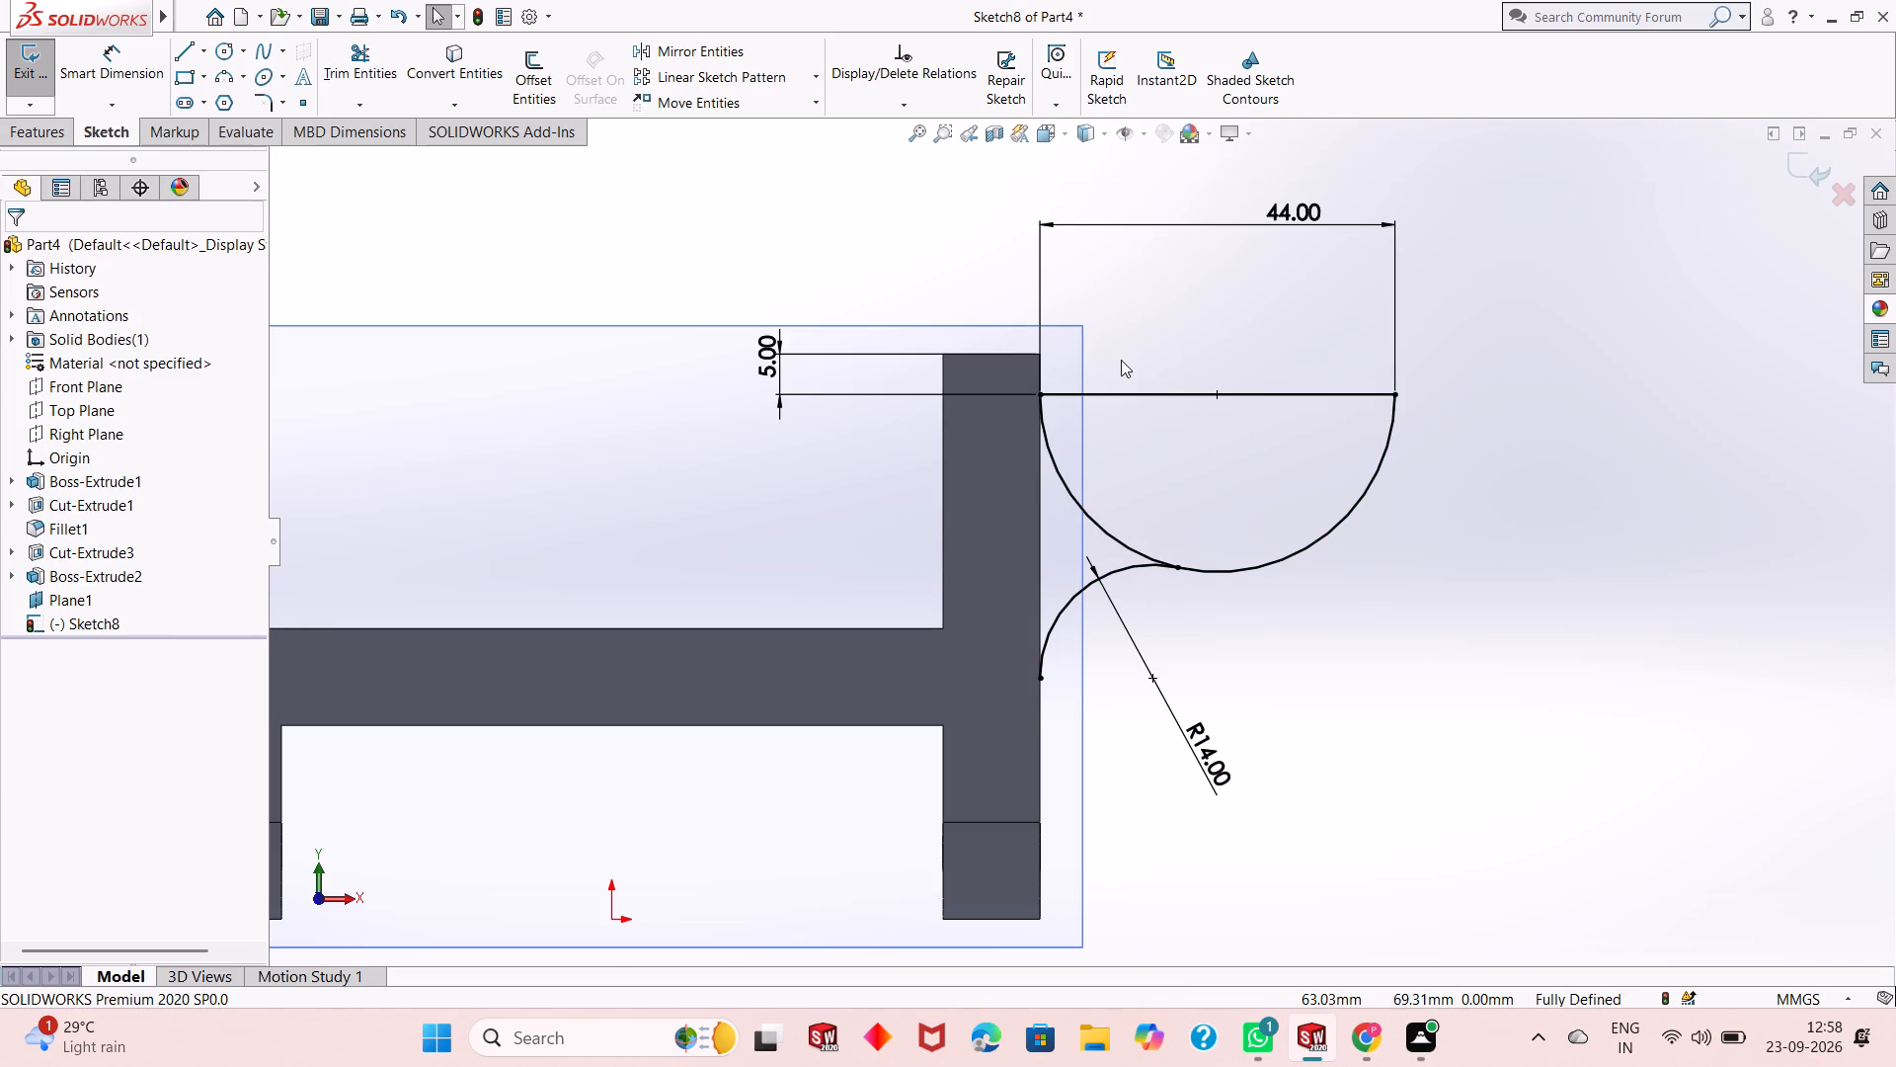
Trim away the circle's lower arc between the upright wall and the R14 blend arc, keeping the horizontal line.
left_click(359, 58)
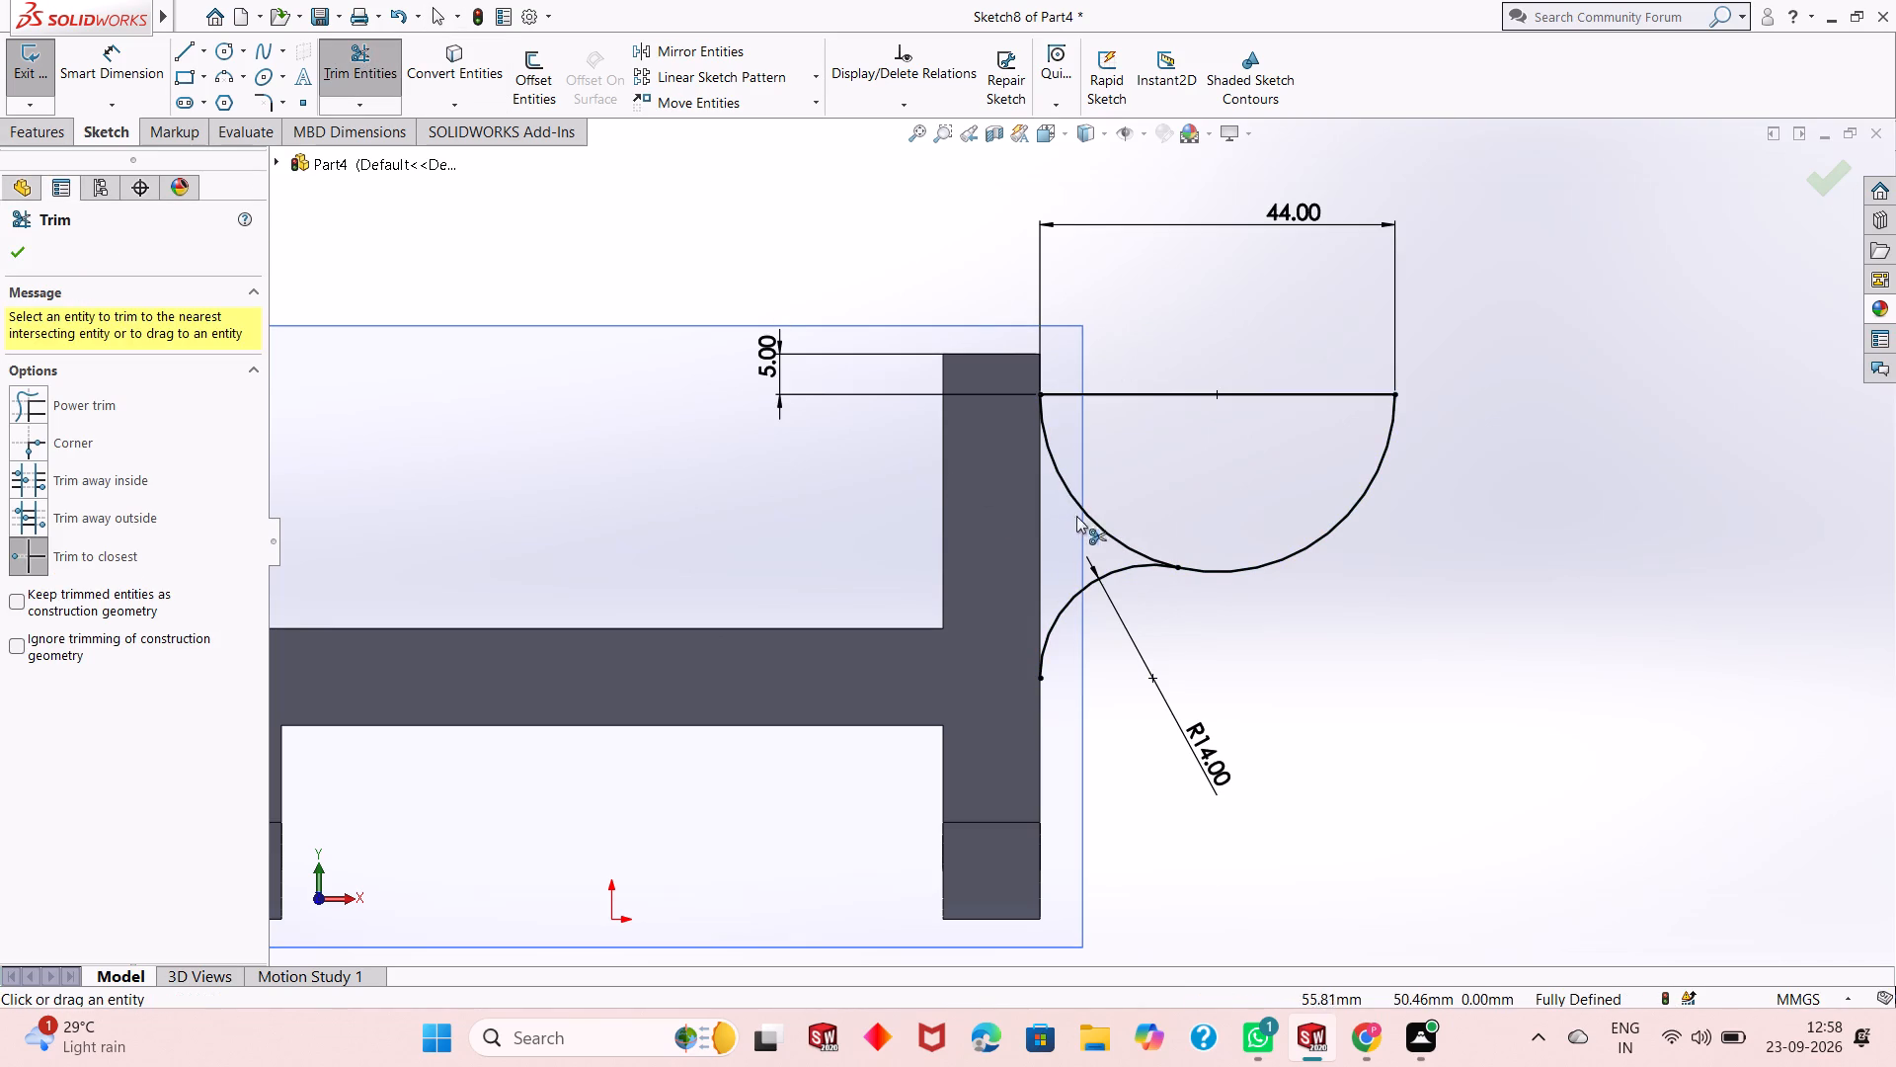
left_click(1099, 522)
right_click(768, 186)
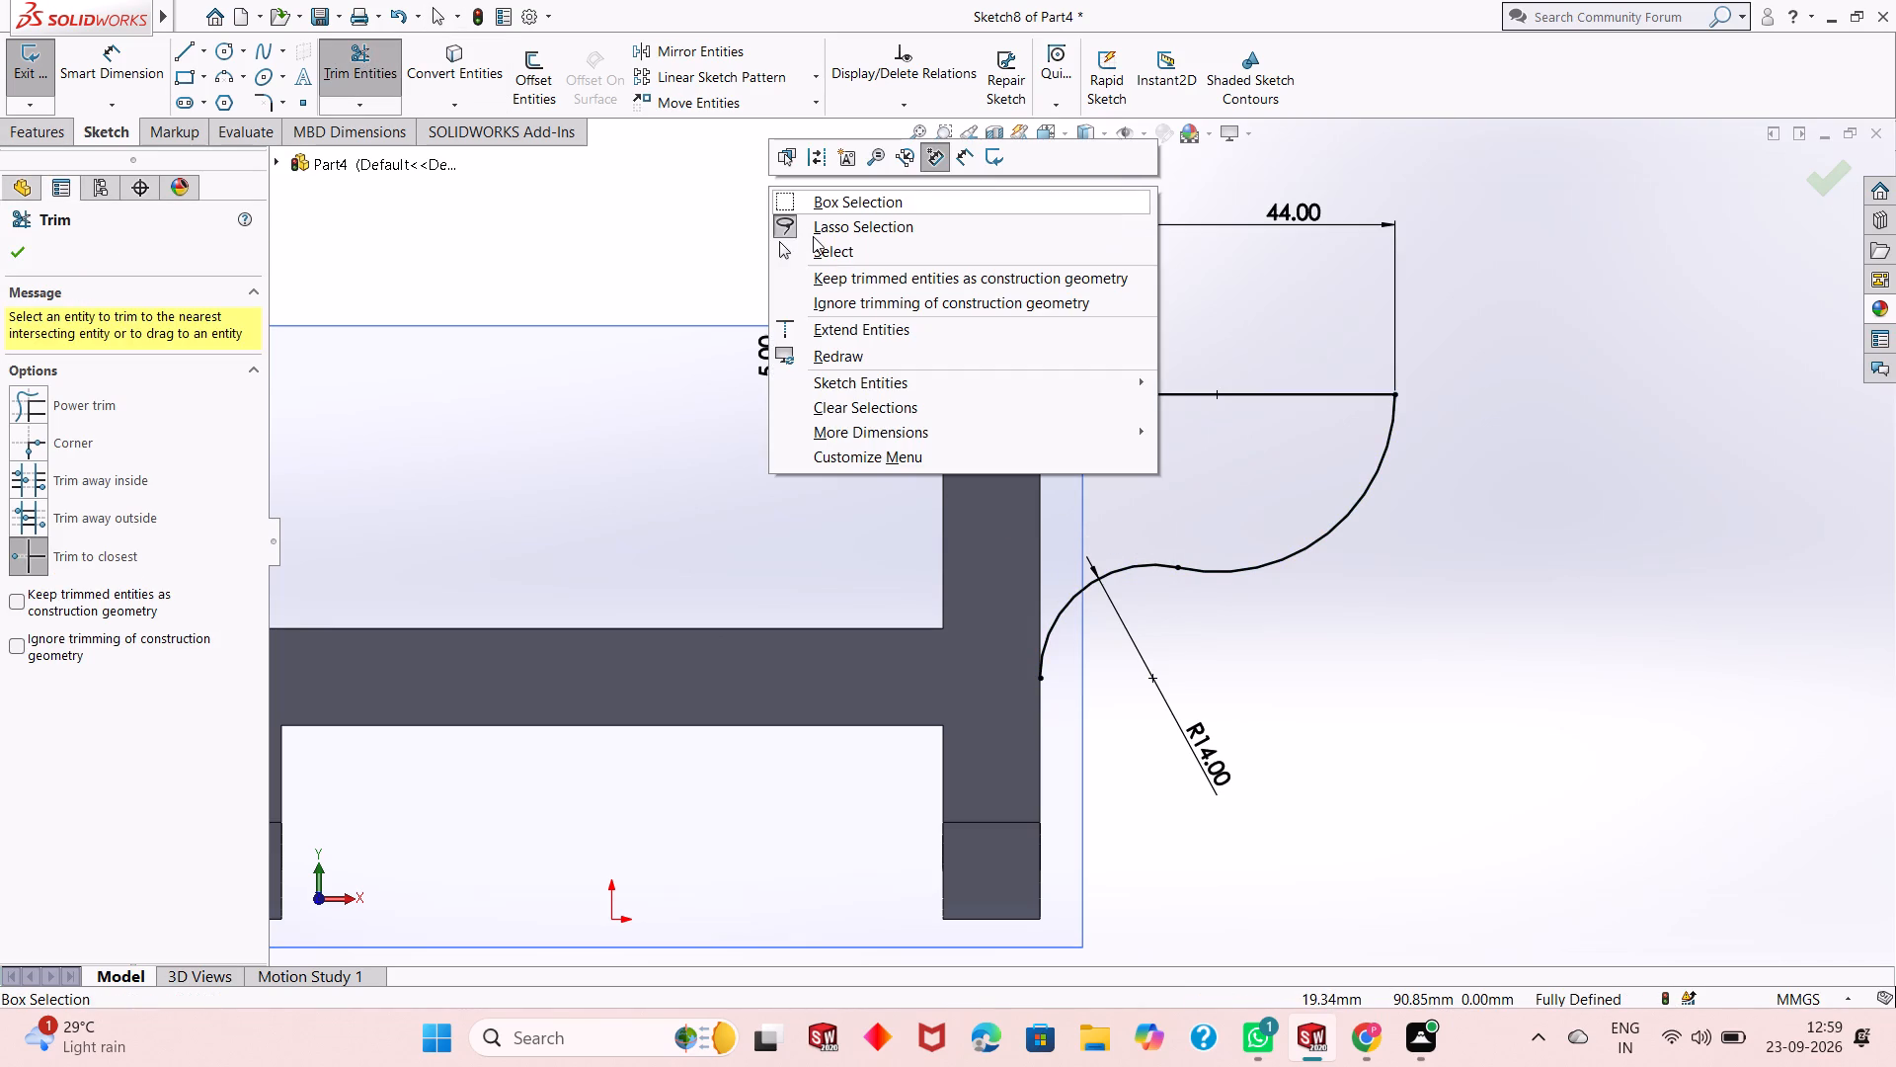
left_click(820, 243)
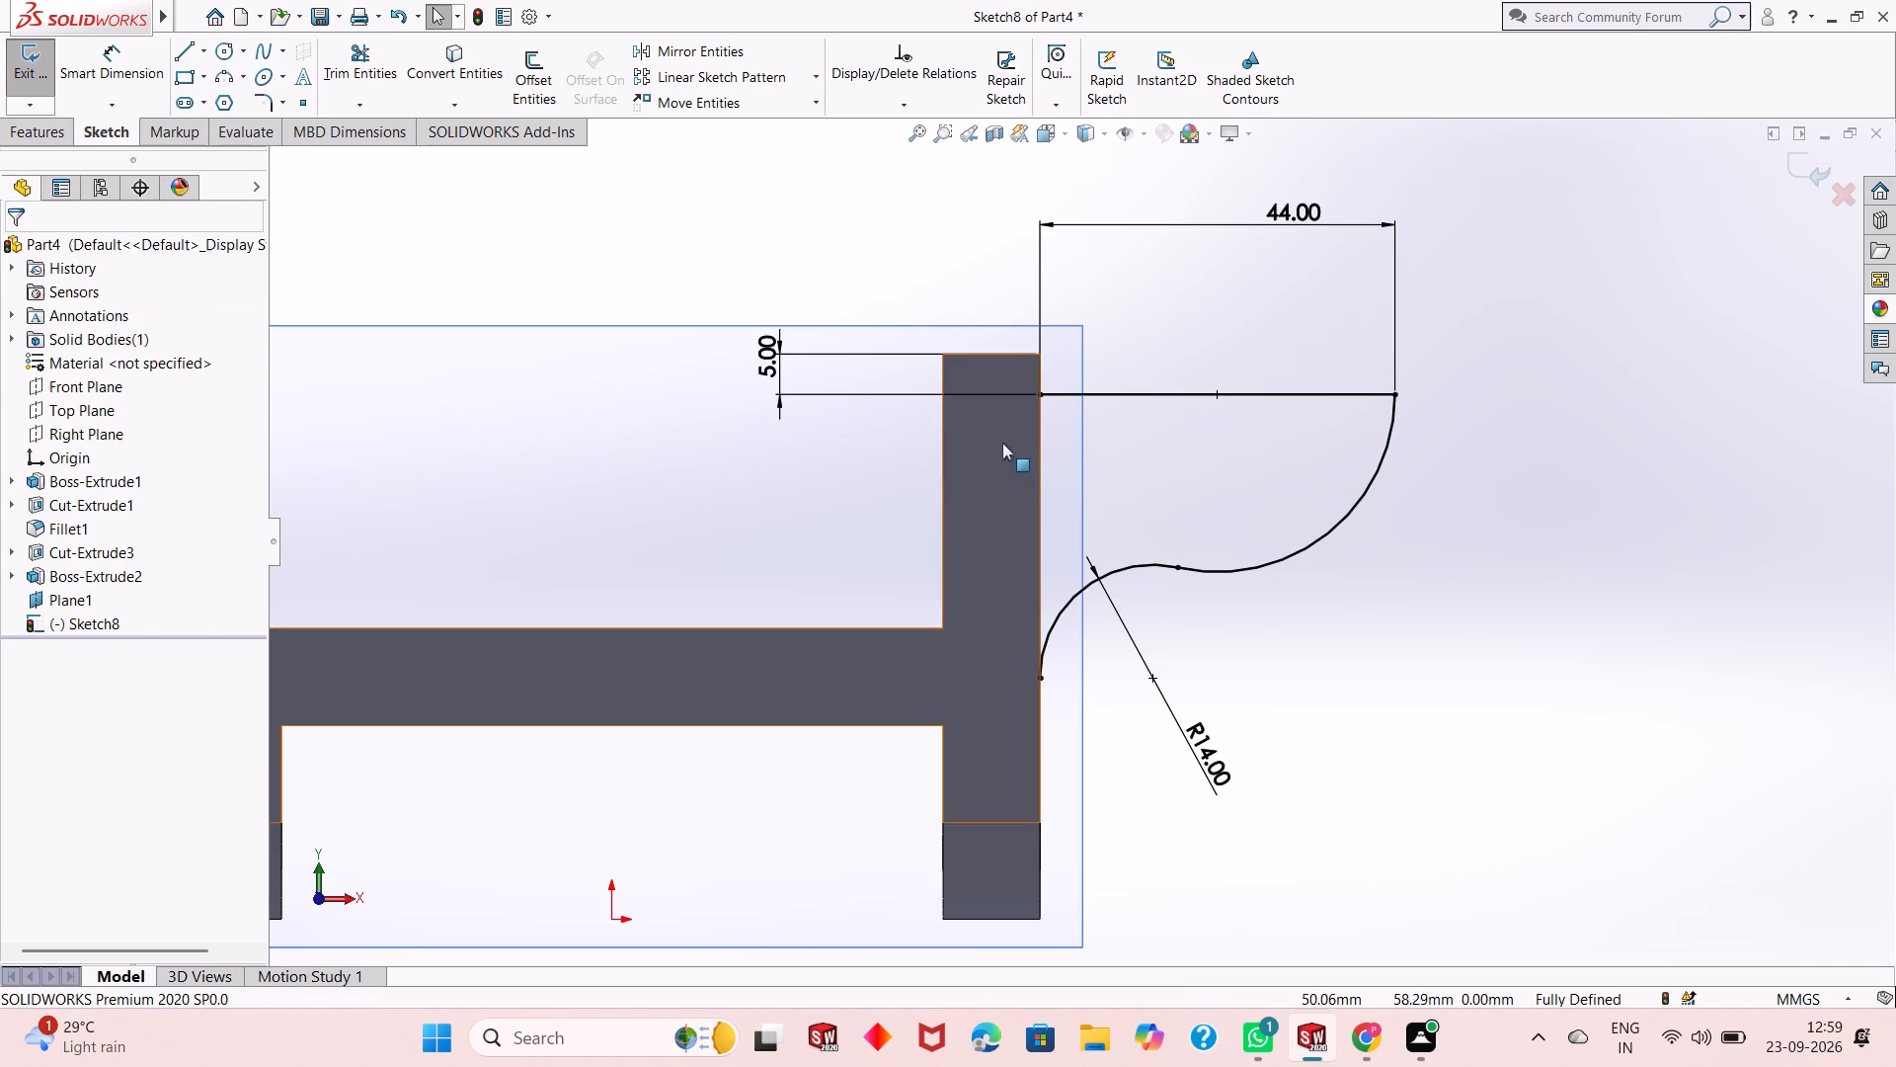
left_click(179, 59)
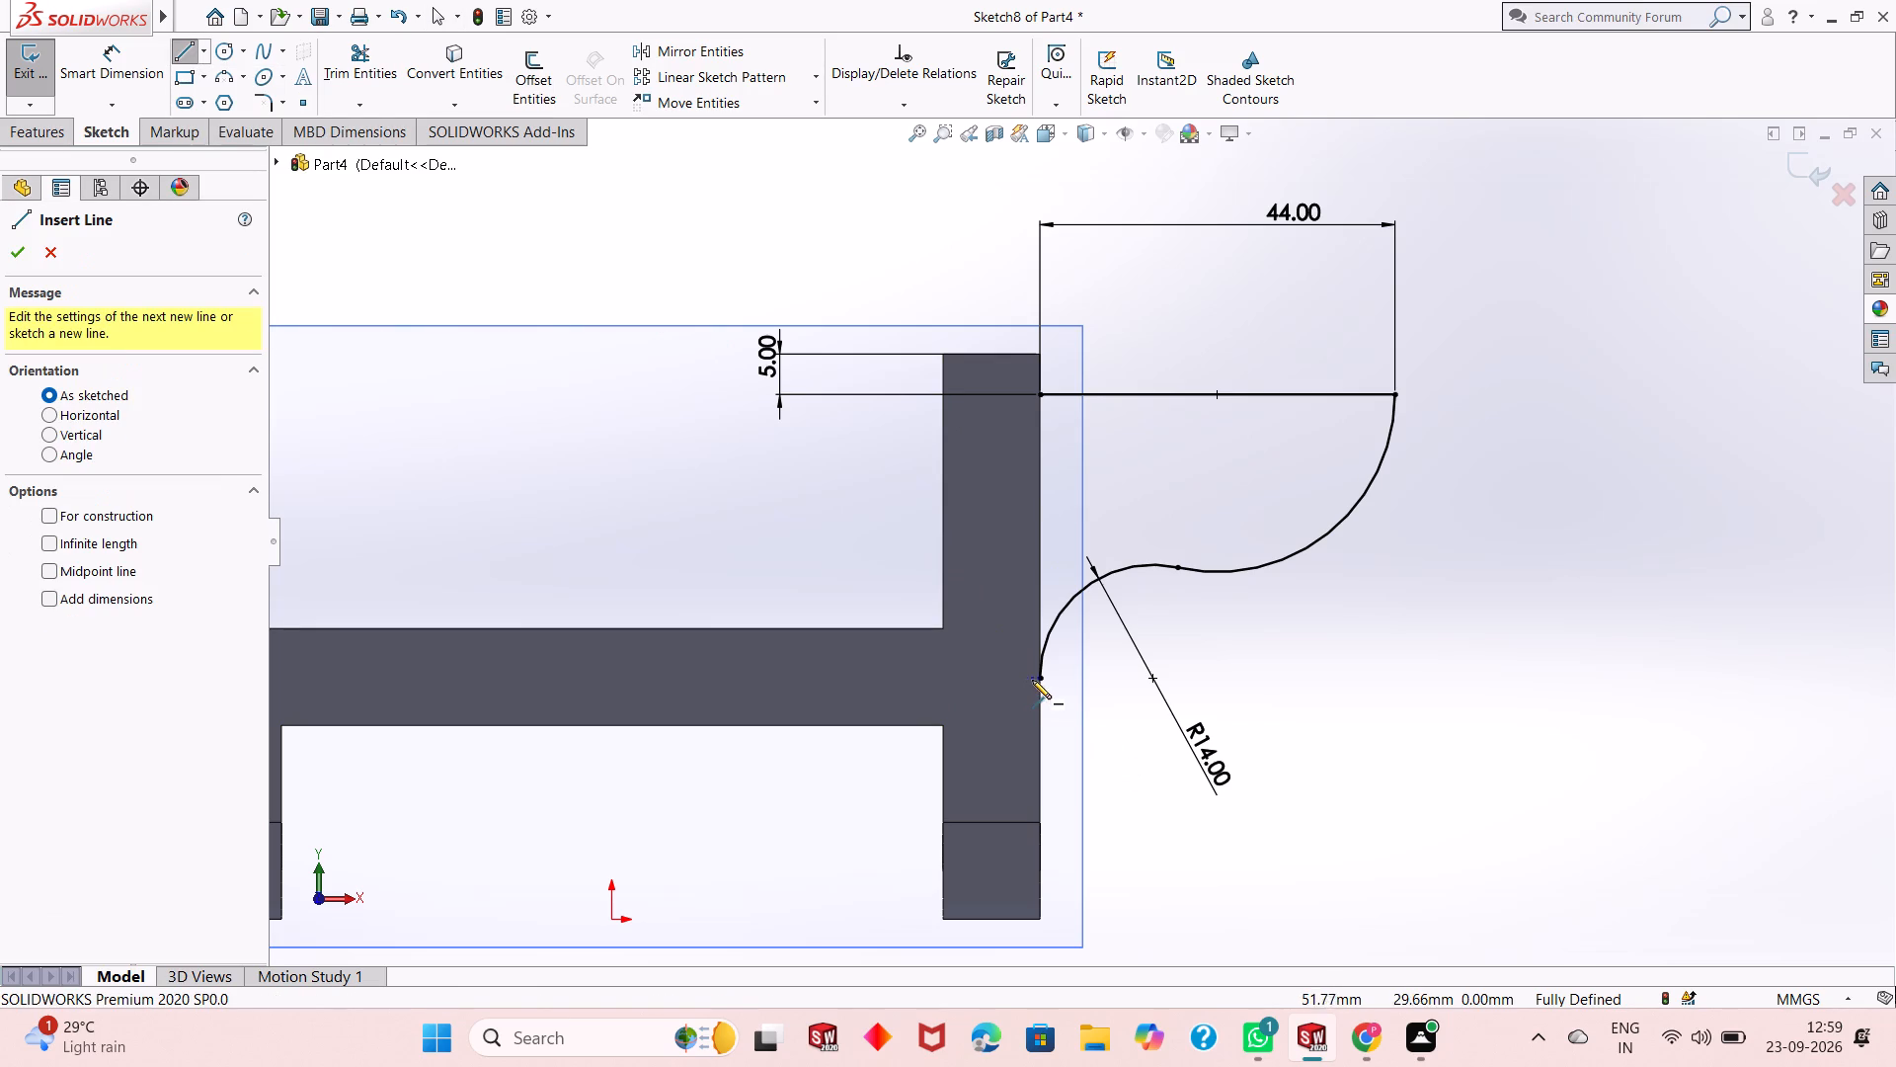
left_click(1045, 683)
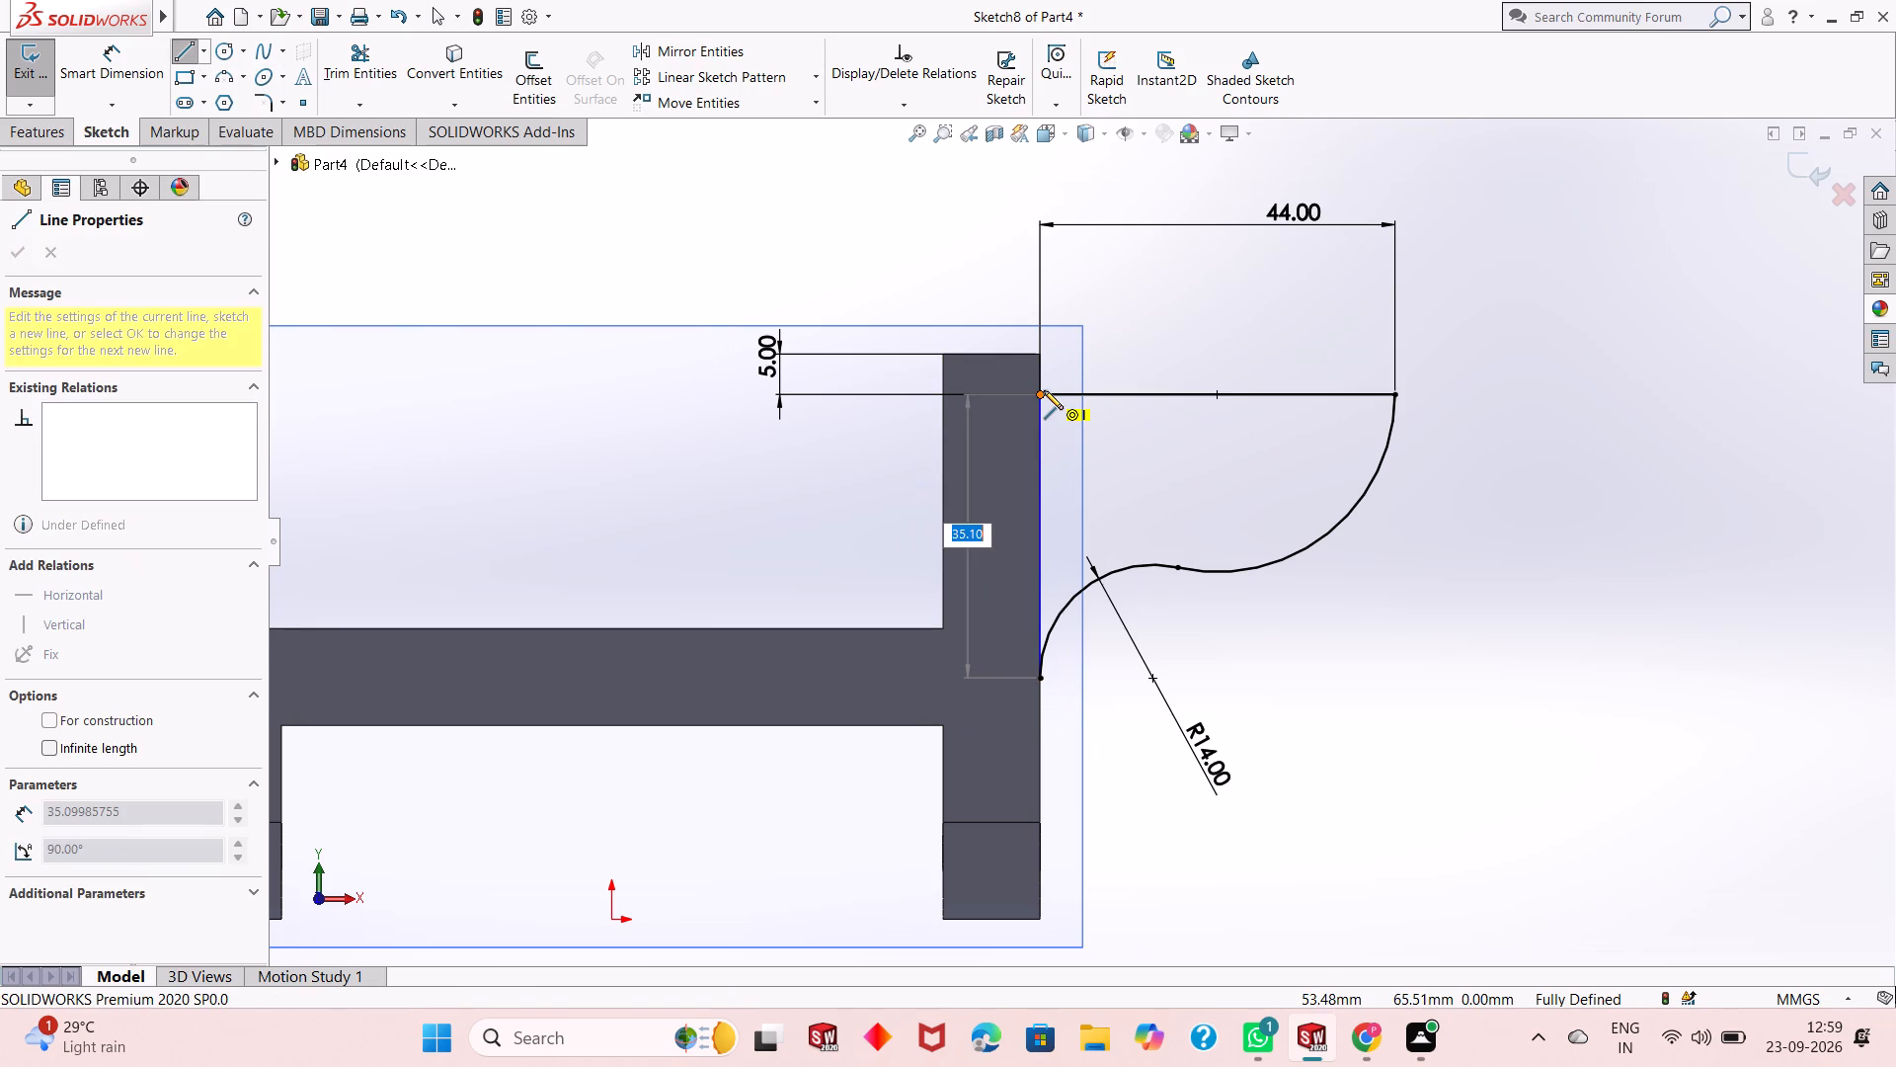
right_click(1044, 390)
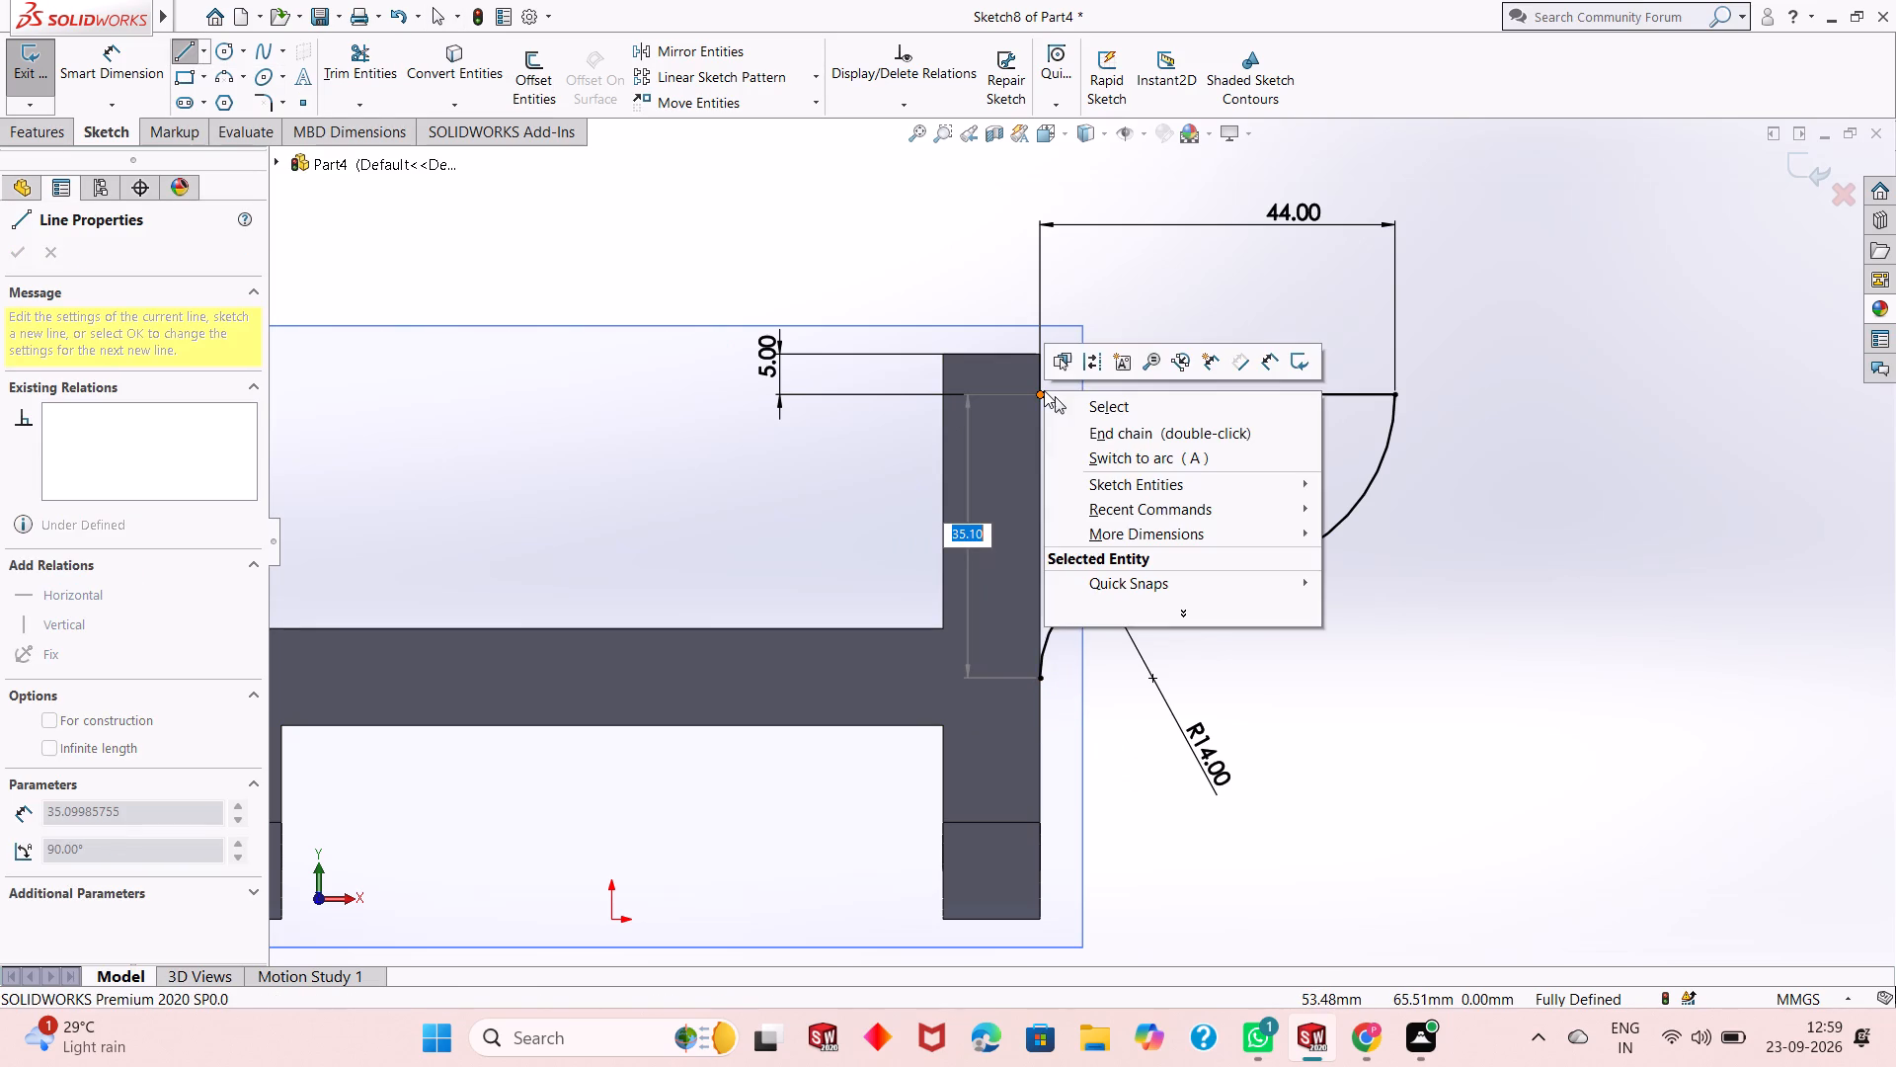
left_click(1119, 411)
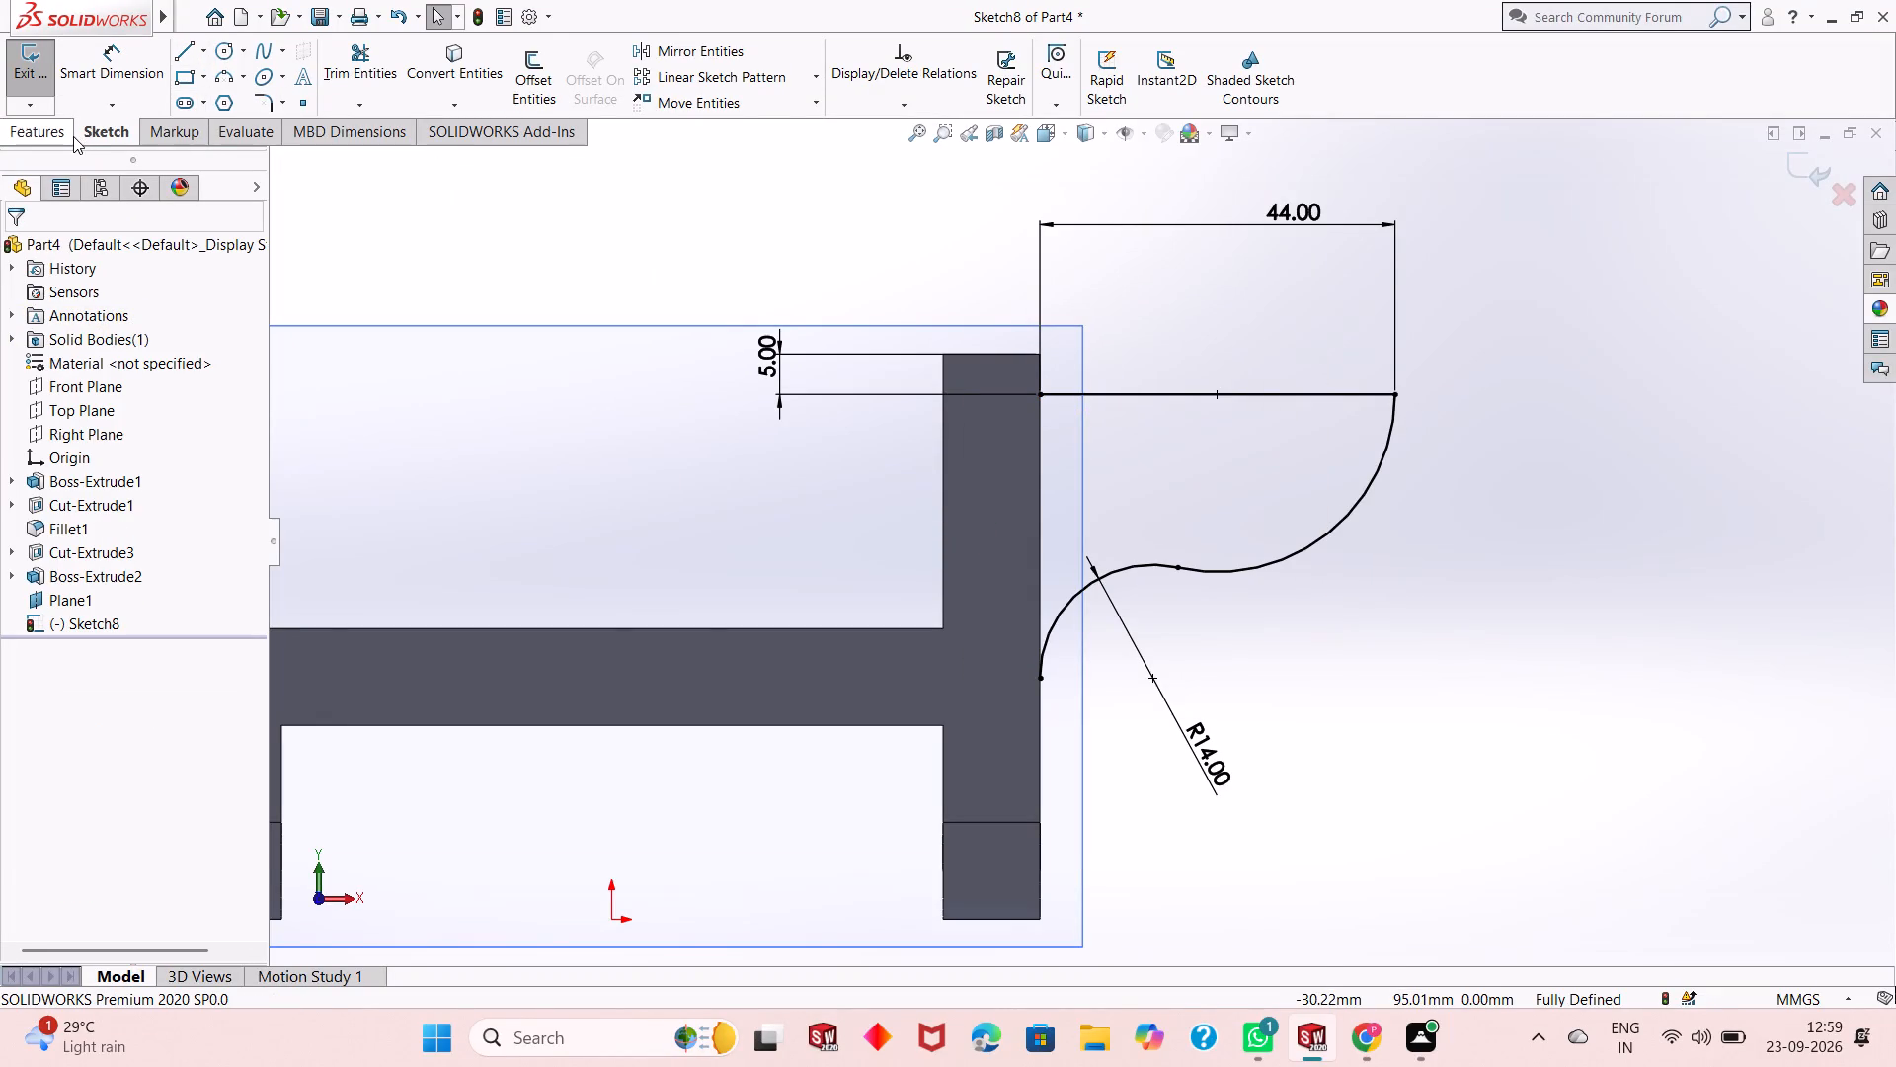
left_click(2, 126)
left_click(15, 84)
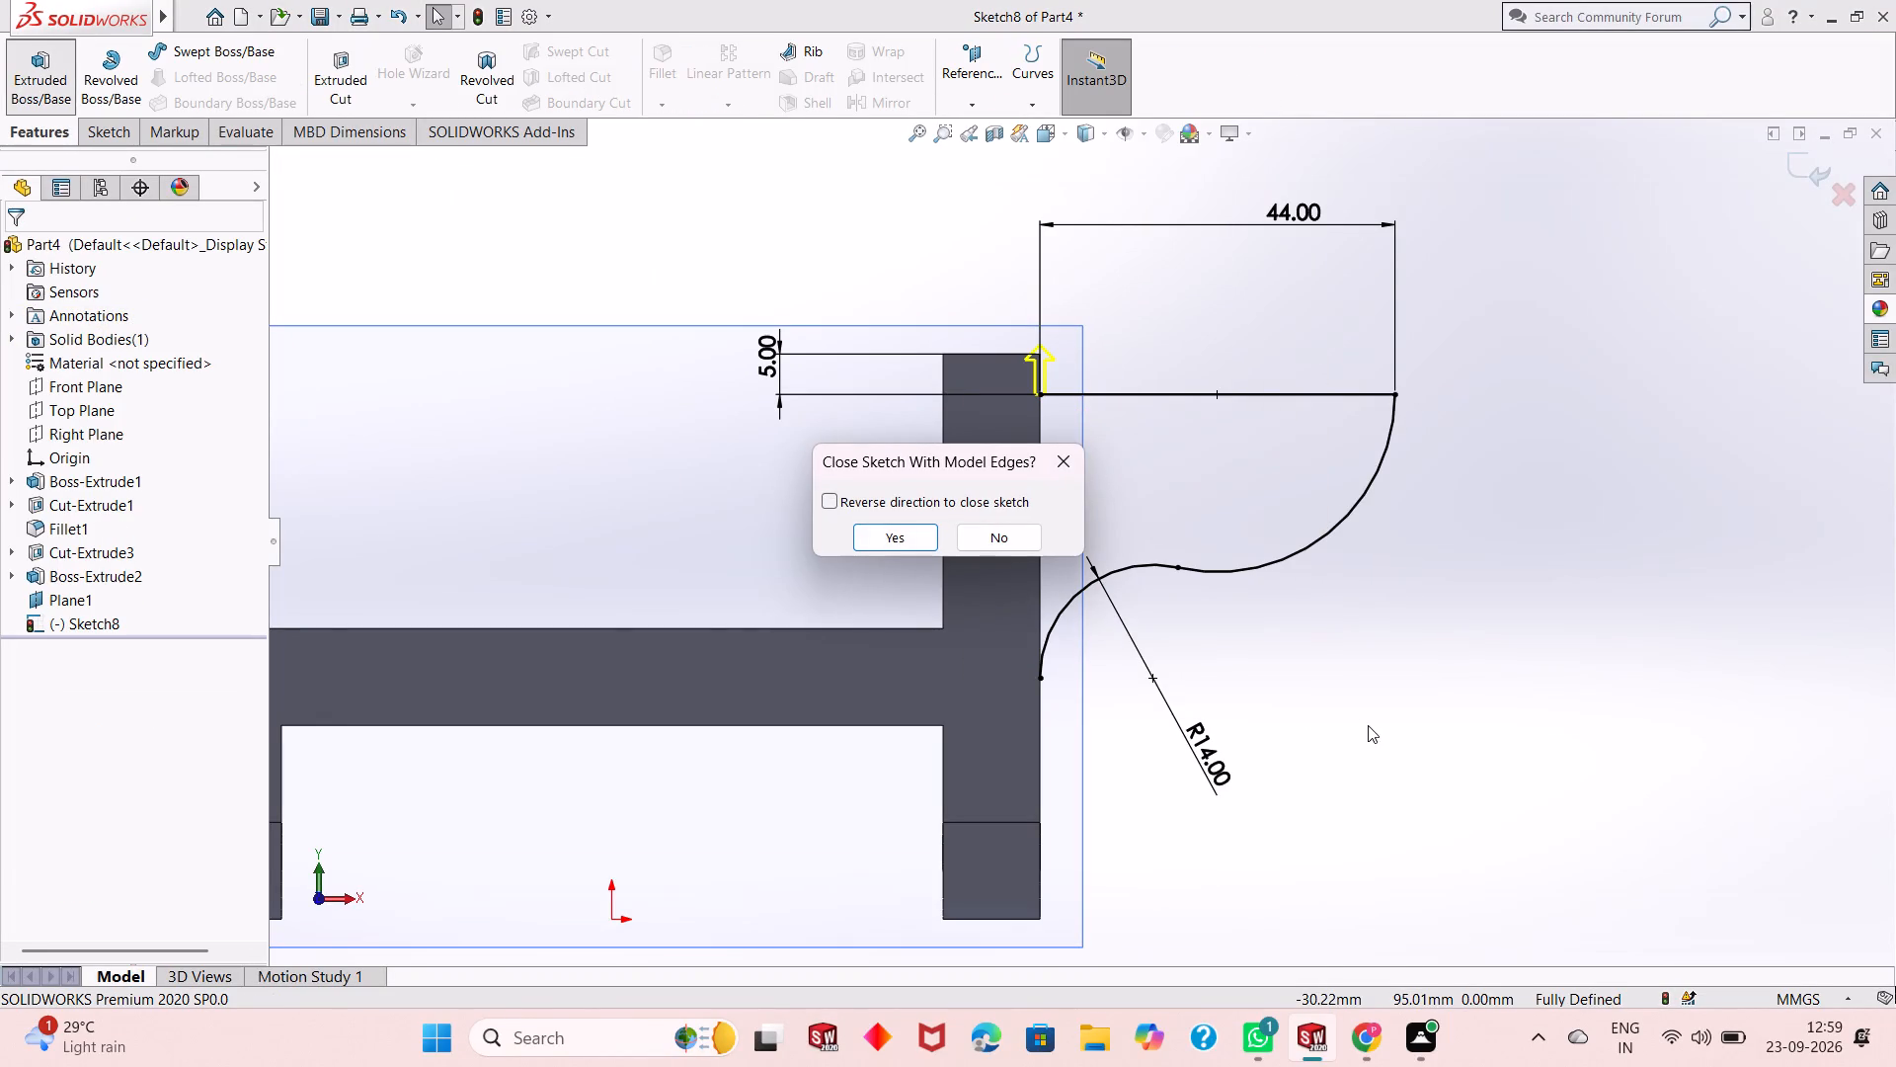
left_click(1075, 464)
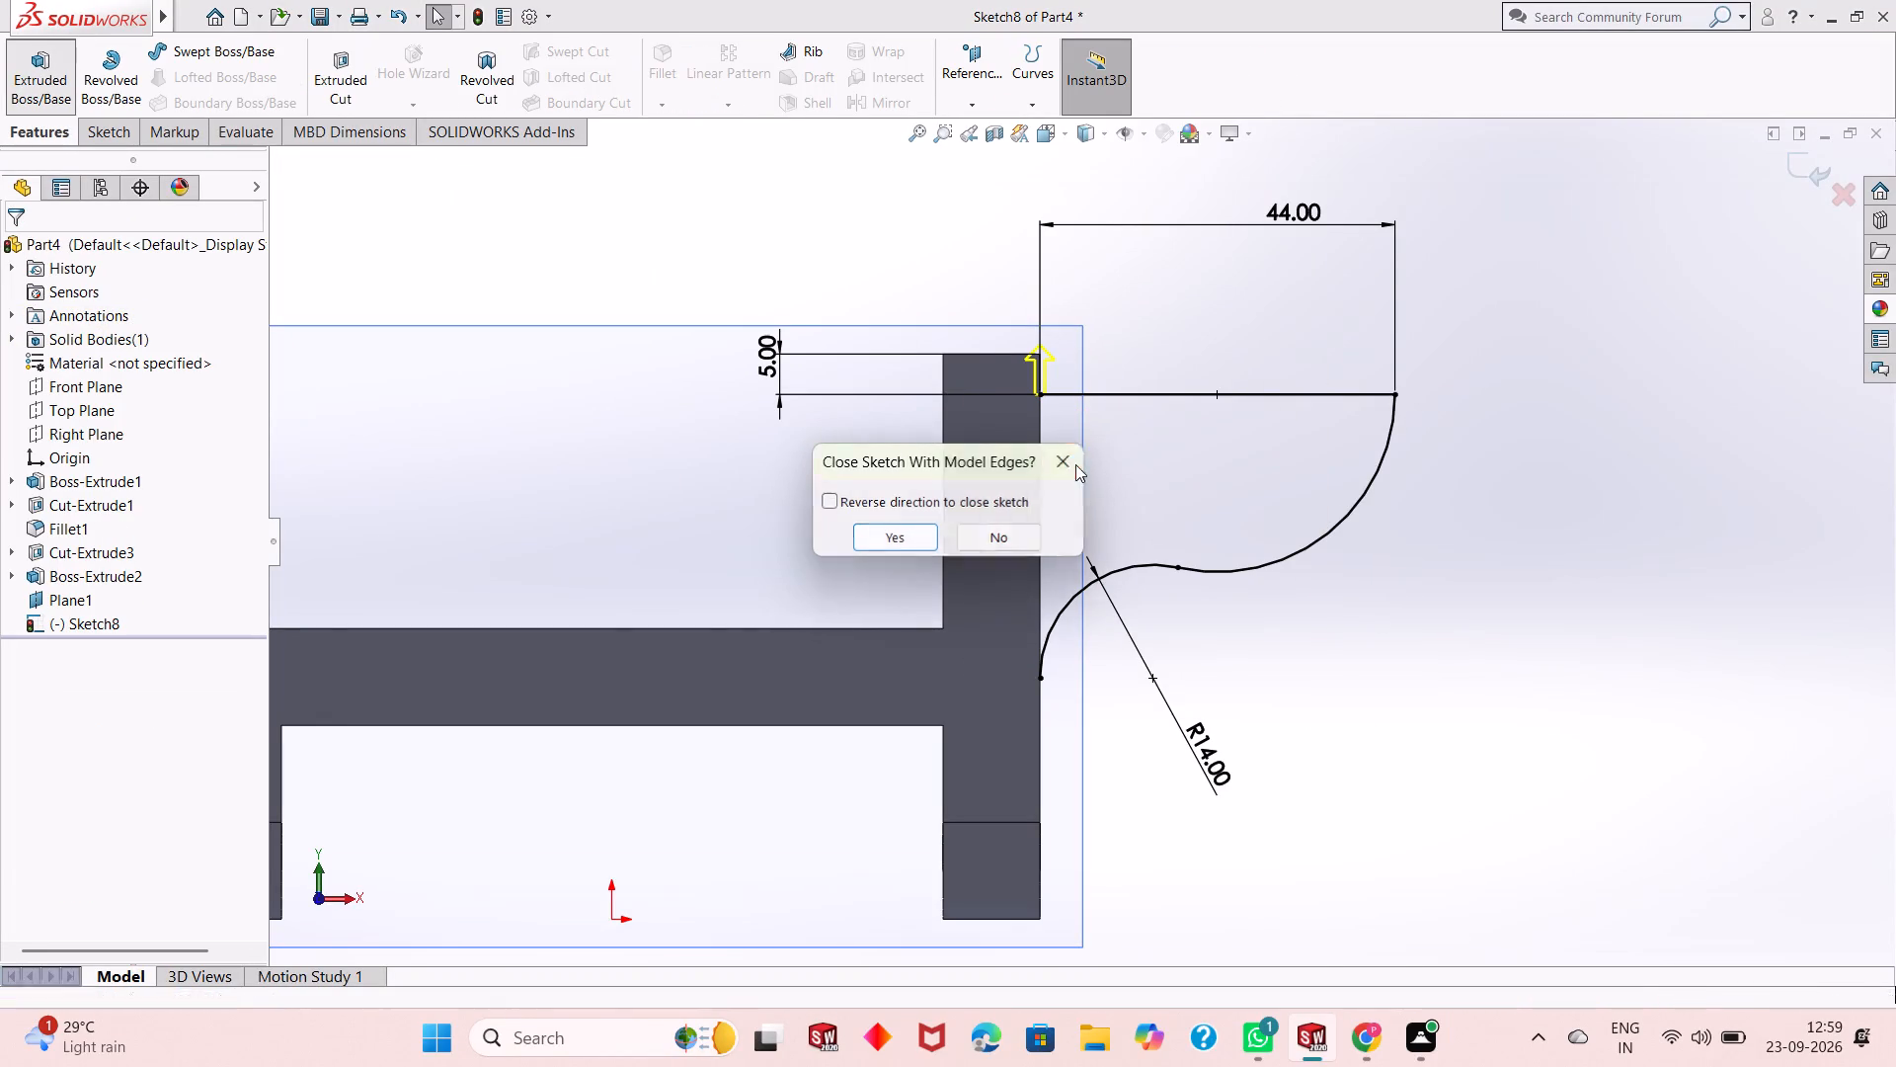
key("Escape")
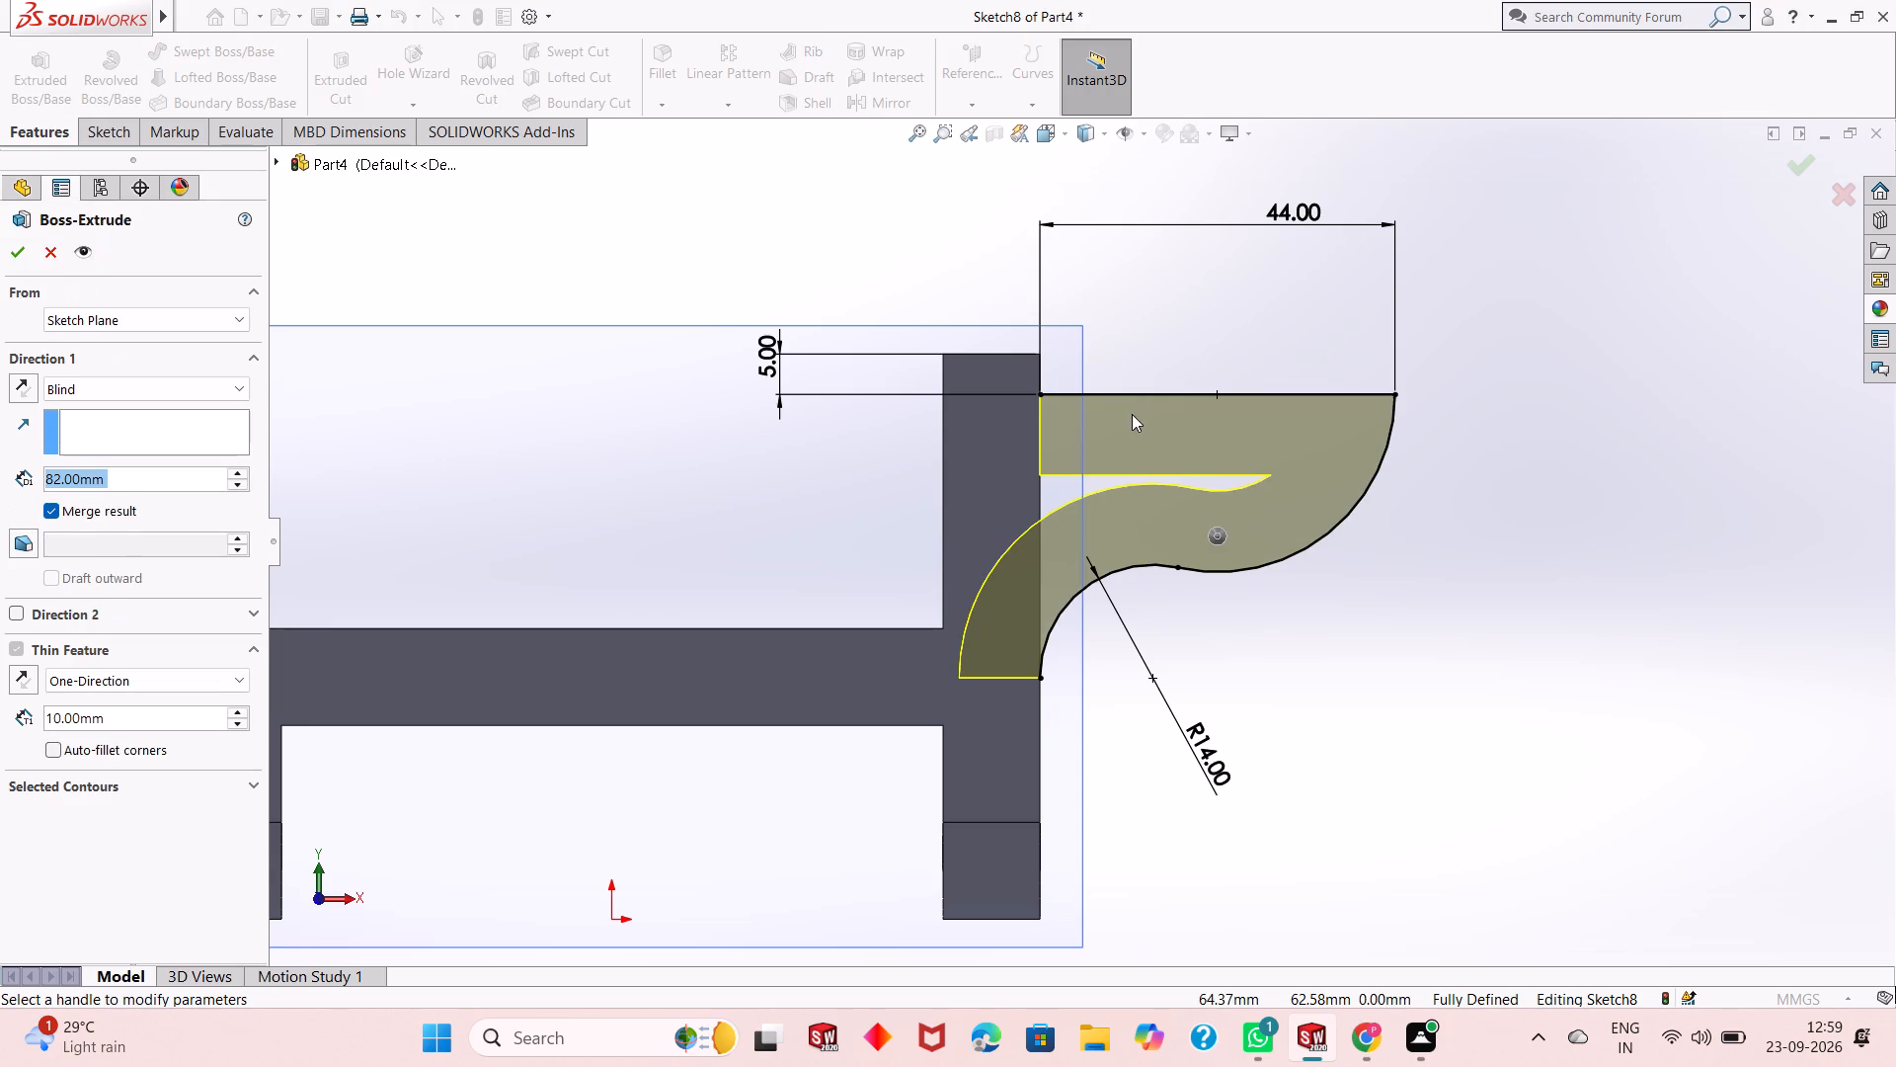
Examine the overhang profile along the upright wall for the gap between the horizontal line and the R14 arc.
scroll(1133, 414, "down", 4)
middle_click_drag(1135, 416, 1095, 432)
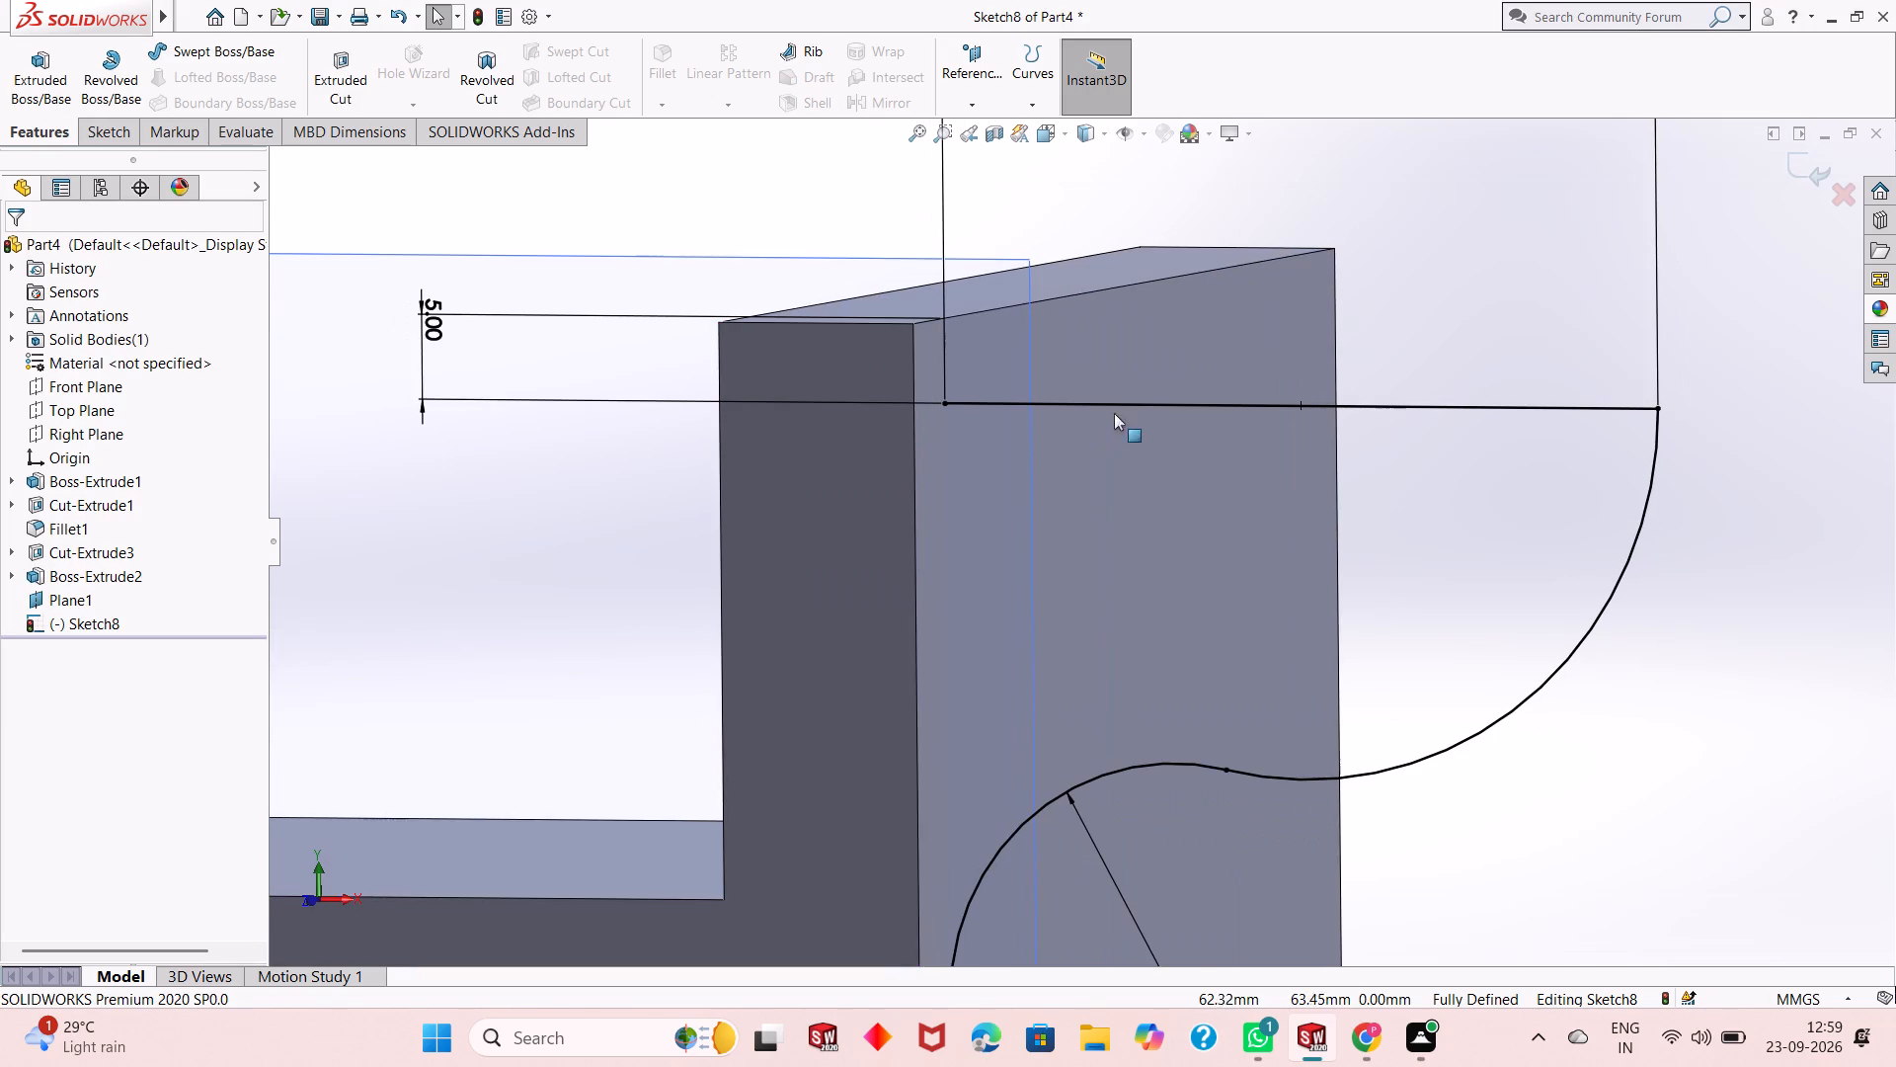
scroll(1166, 353, "up", 3)
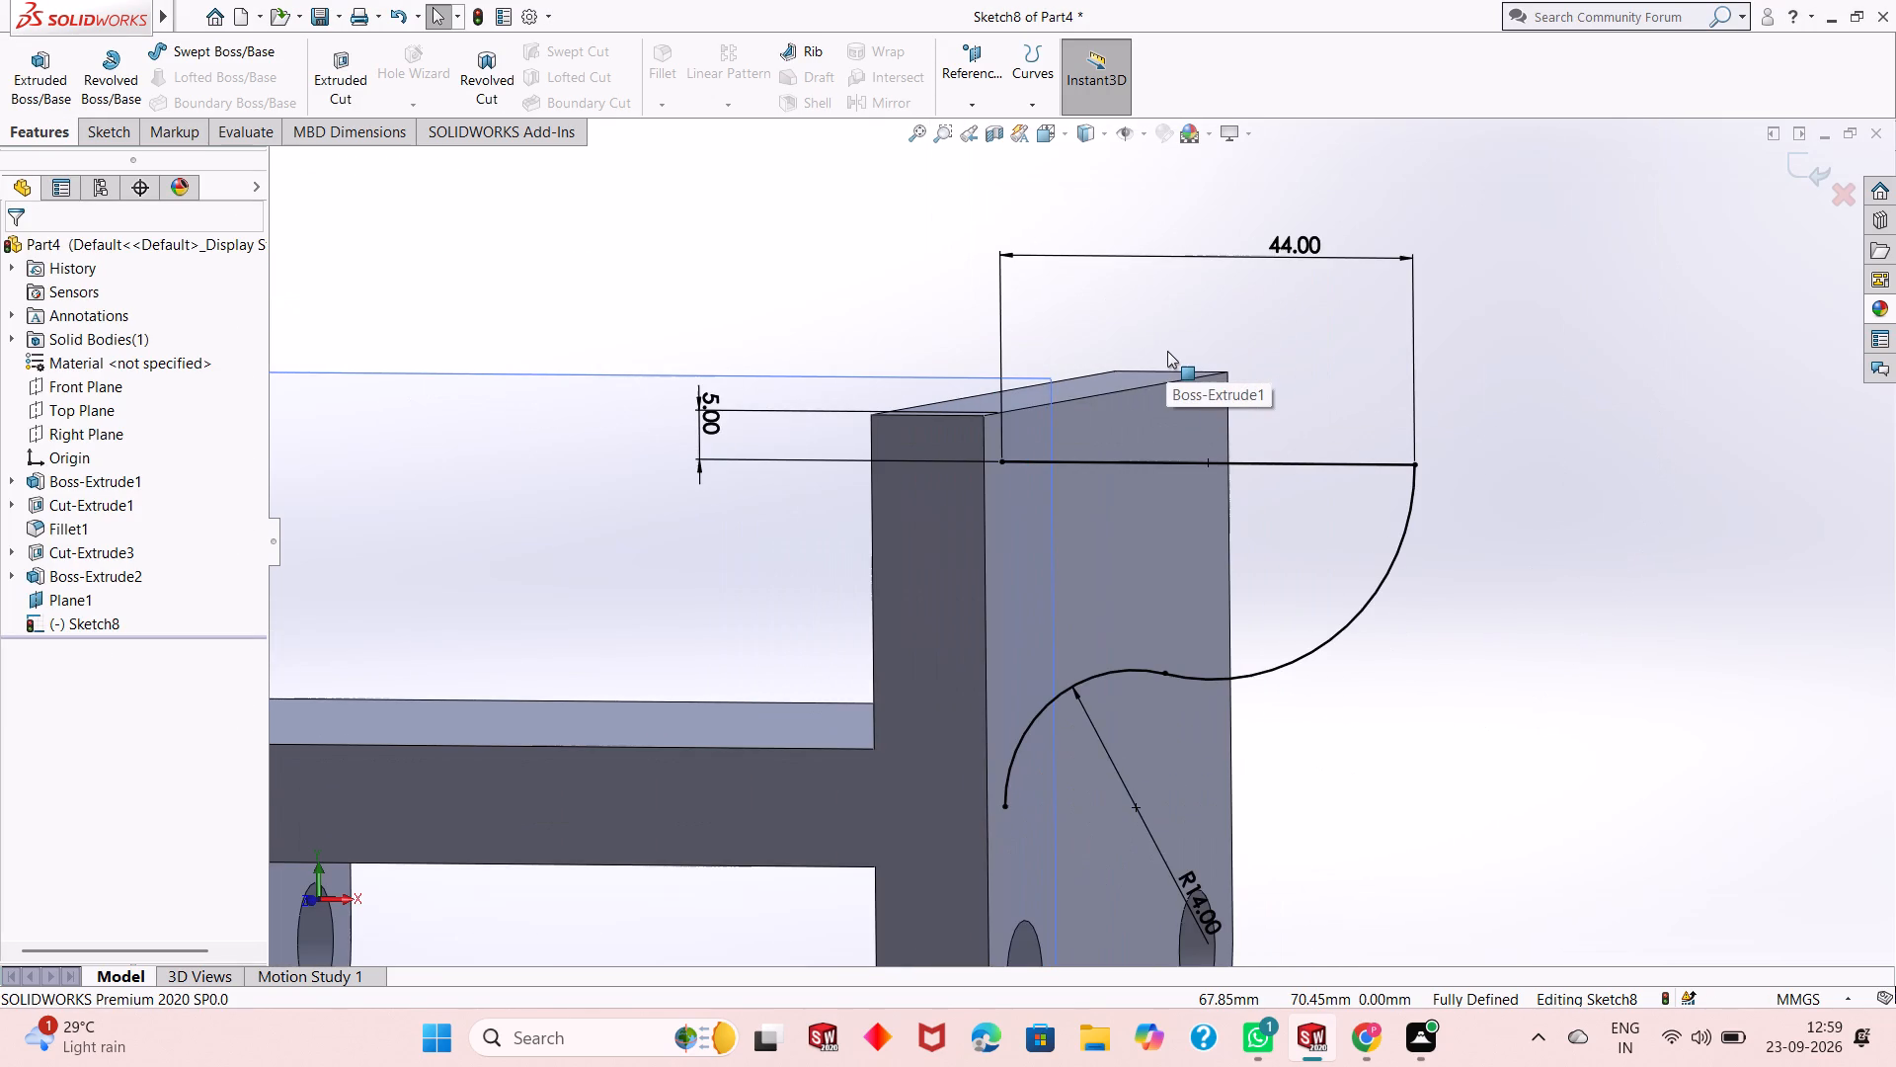
key("ctrl+8")
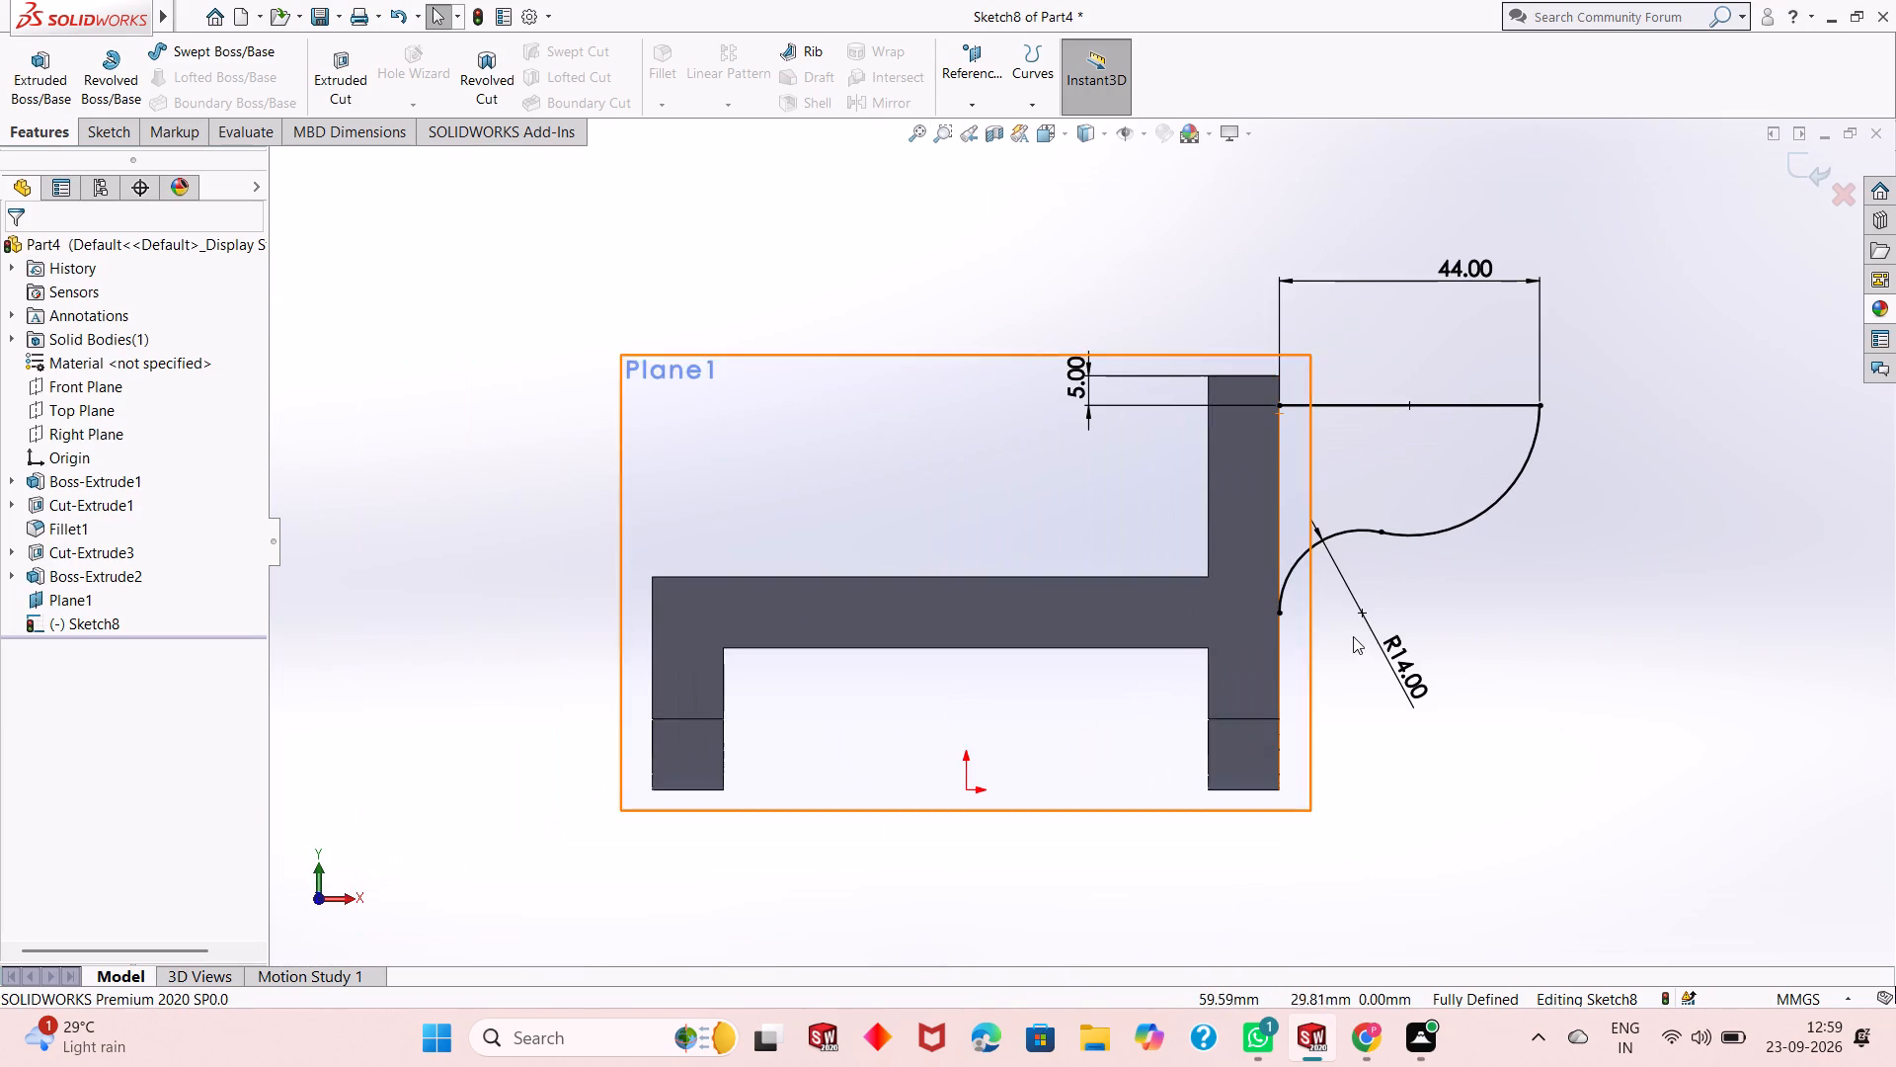
scroll(1353, 636, "down", 2)
scroll(1214, 572, "down", 3)
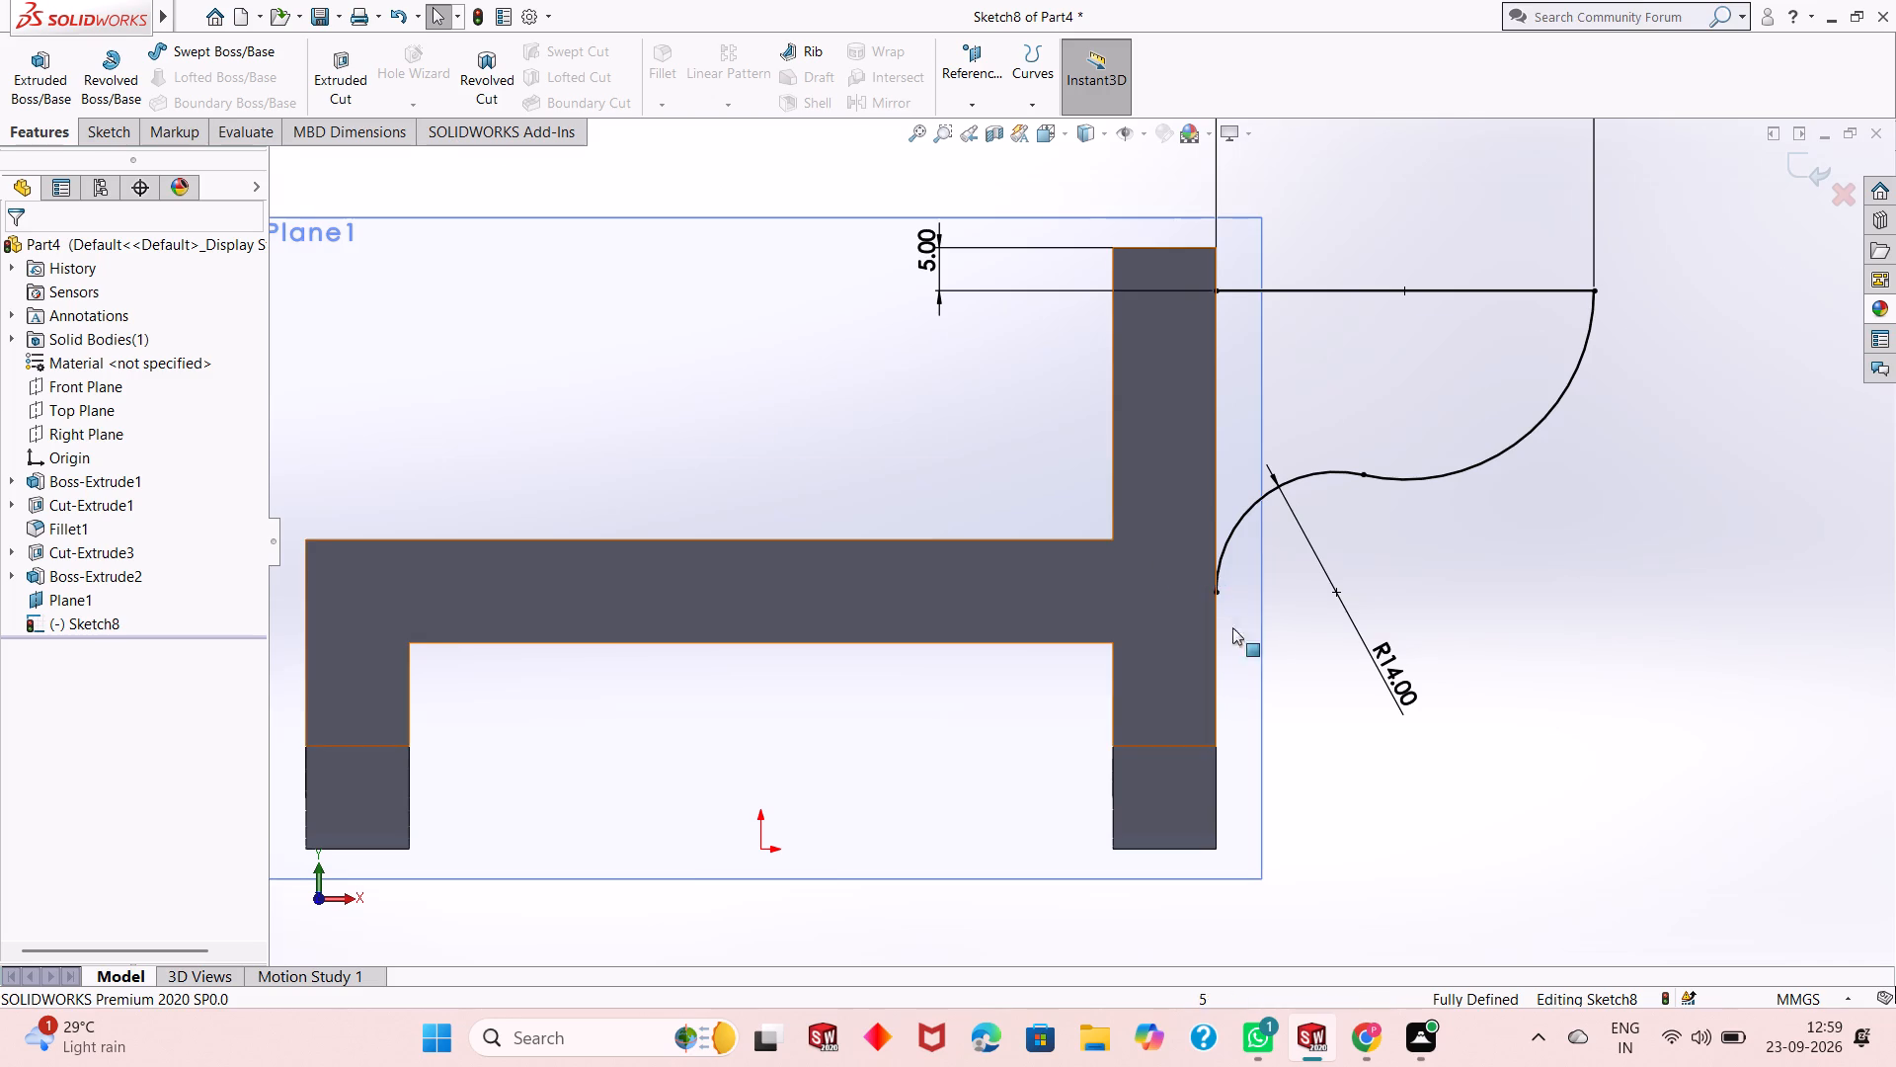
scroll(1232, 627, "down", 12)
middle_click_drag(1216, 573, 1123, 607)
key("ctrl+8")
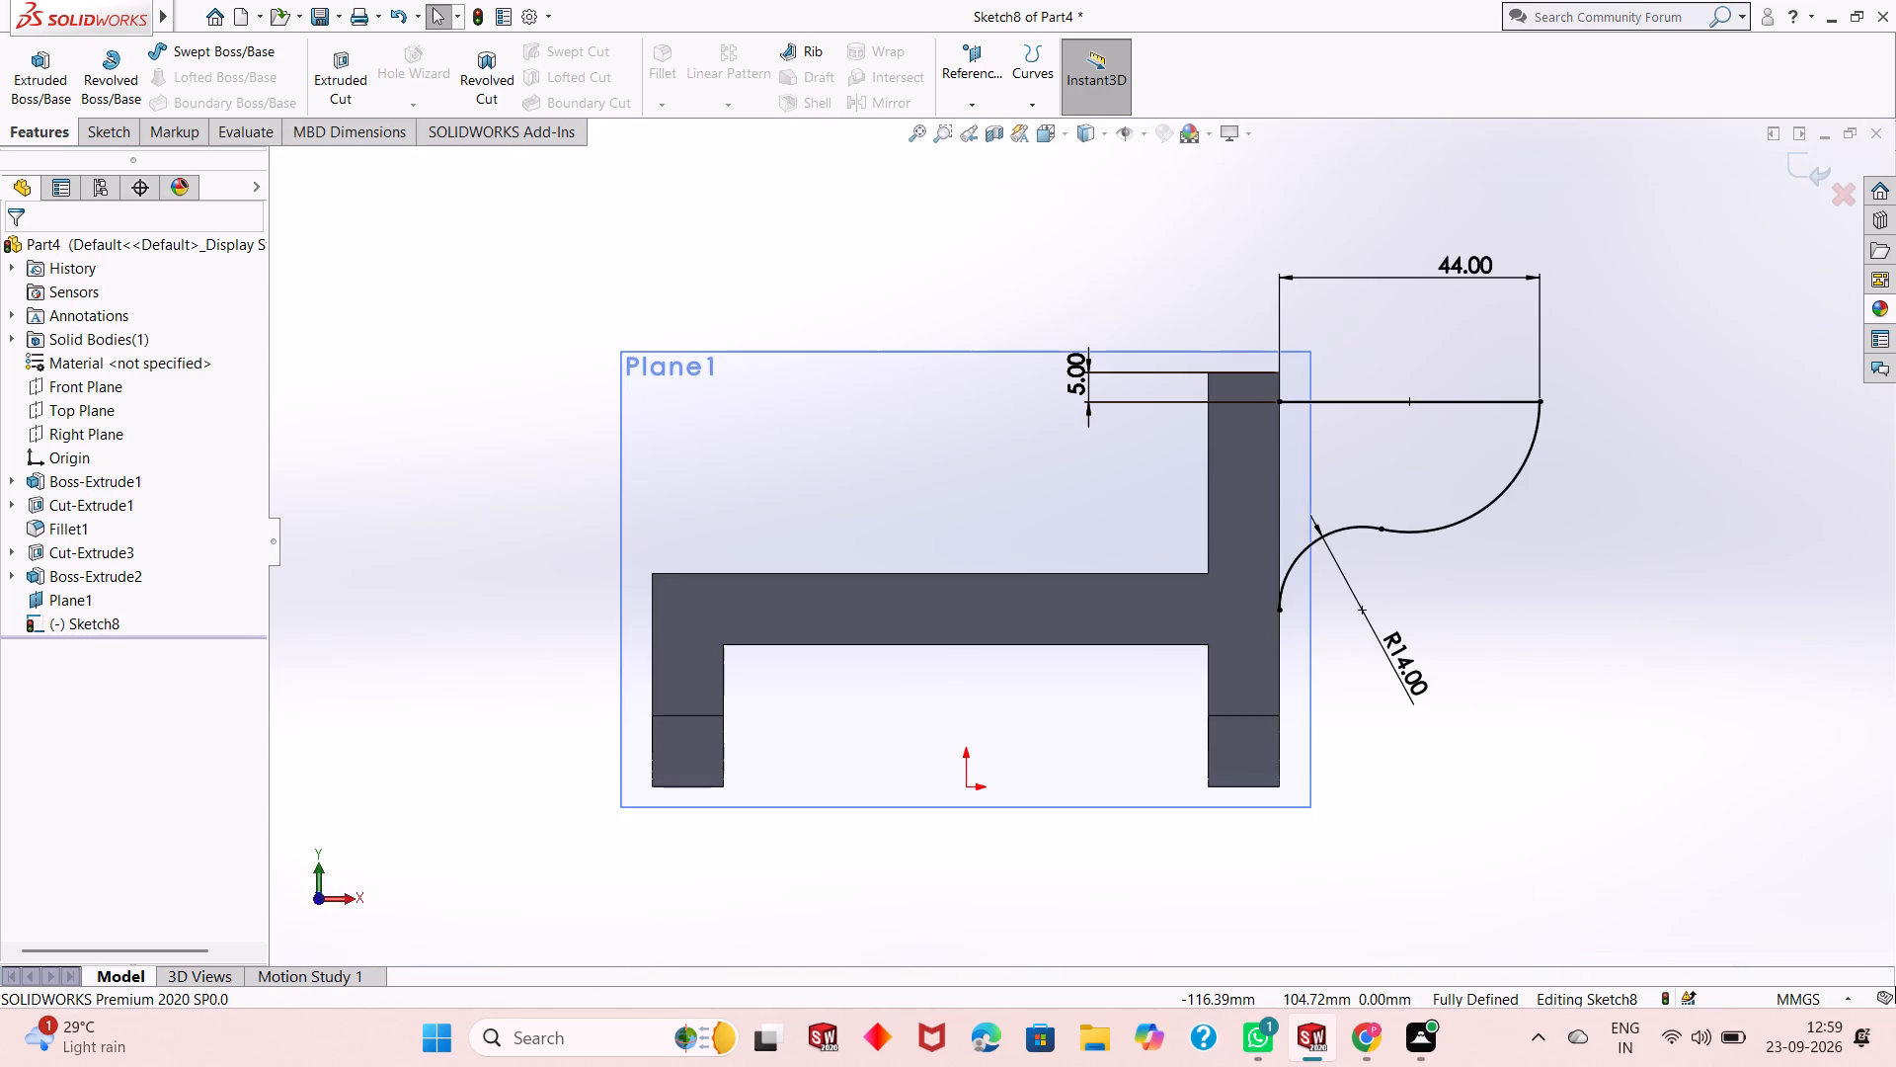
Close the profile with a vertical line of about 35 mm from the R14 arc's lower end to the horizontal line's inner end.
left_click(129, 132)
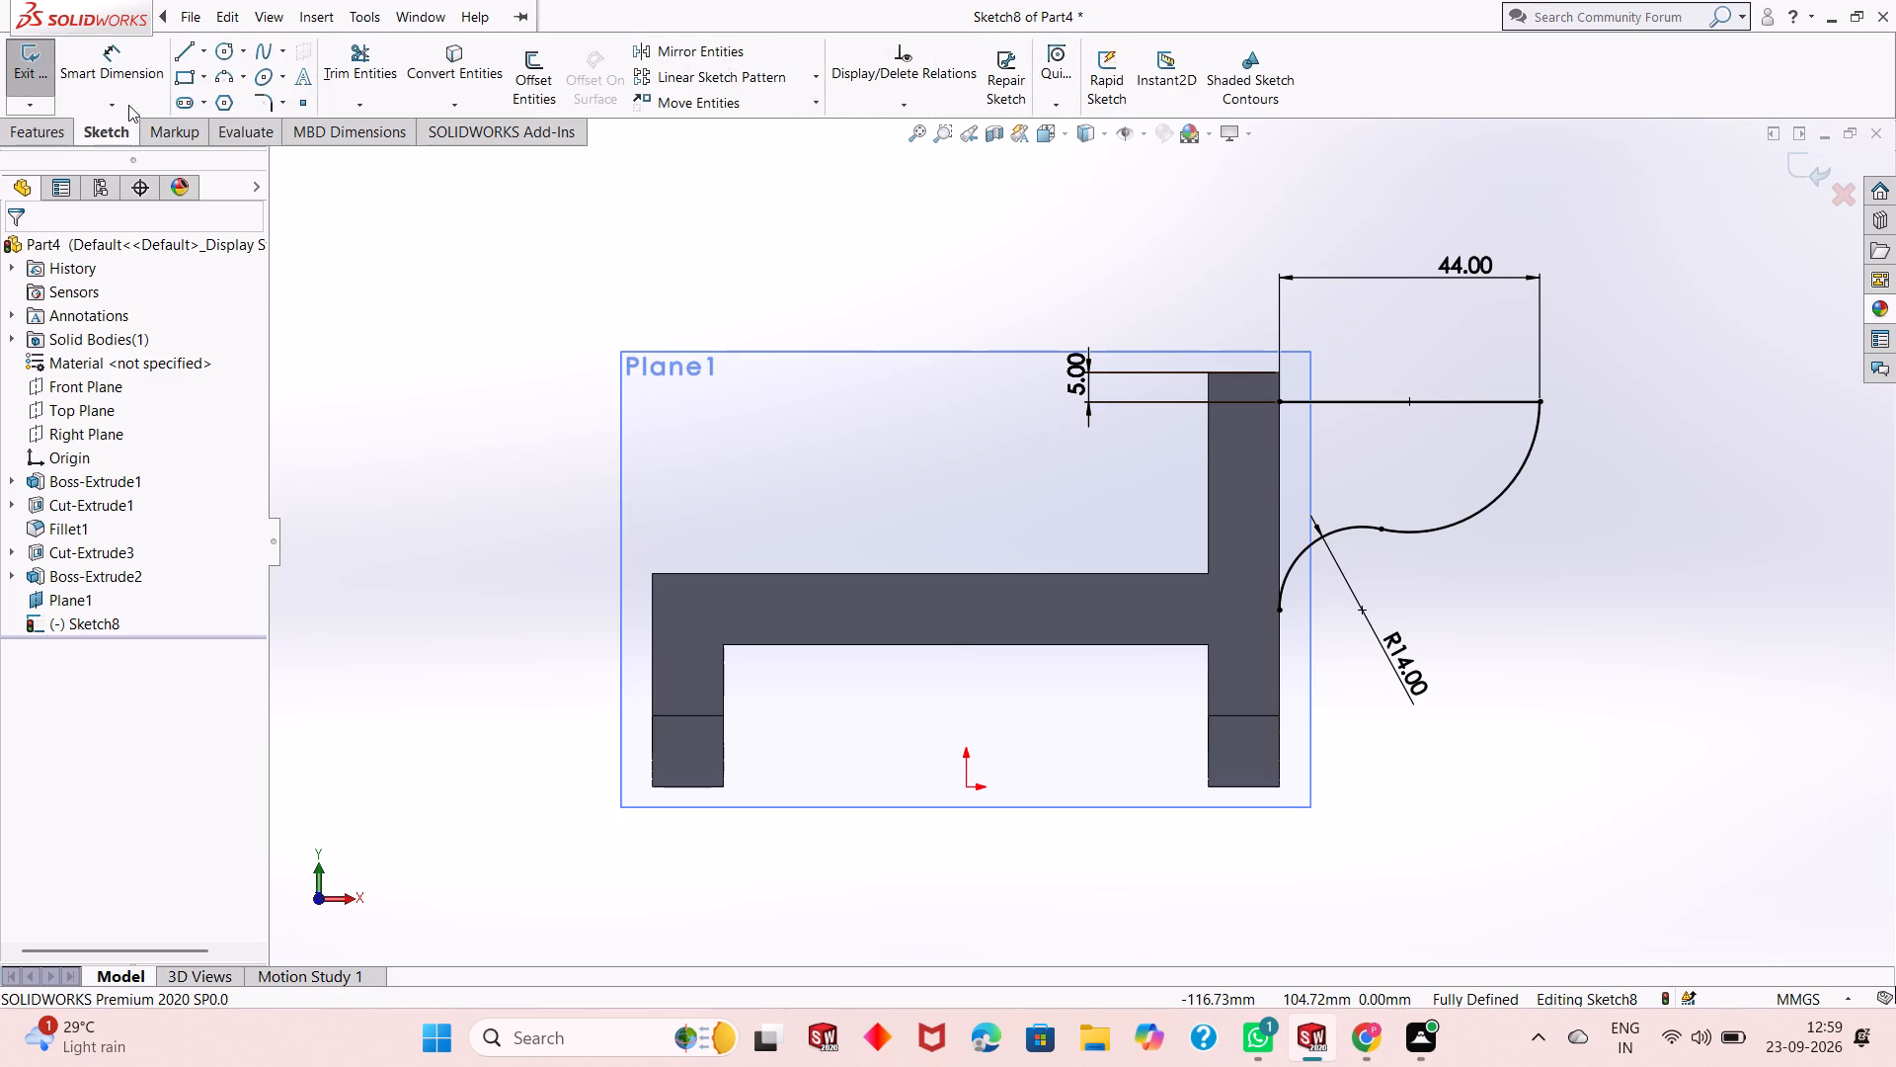
left_click(187, 51)
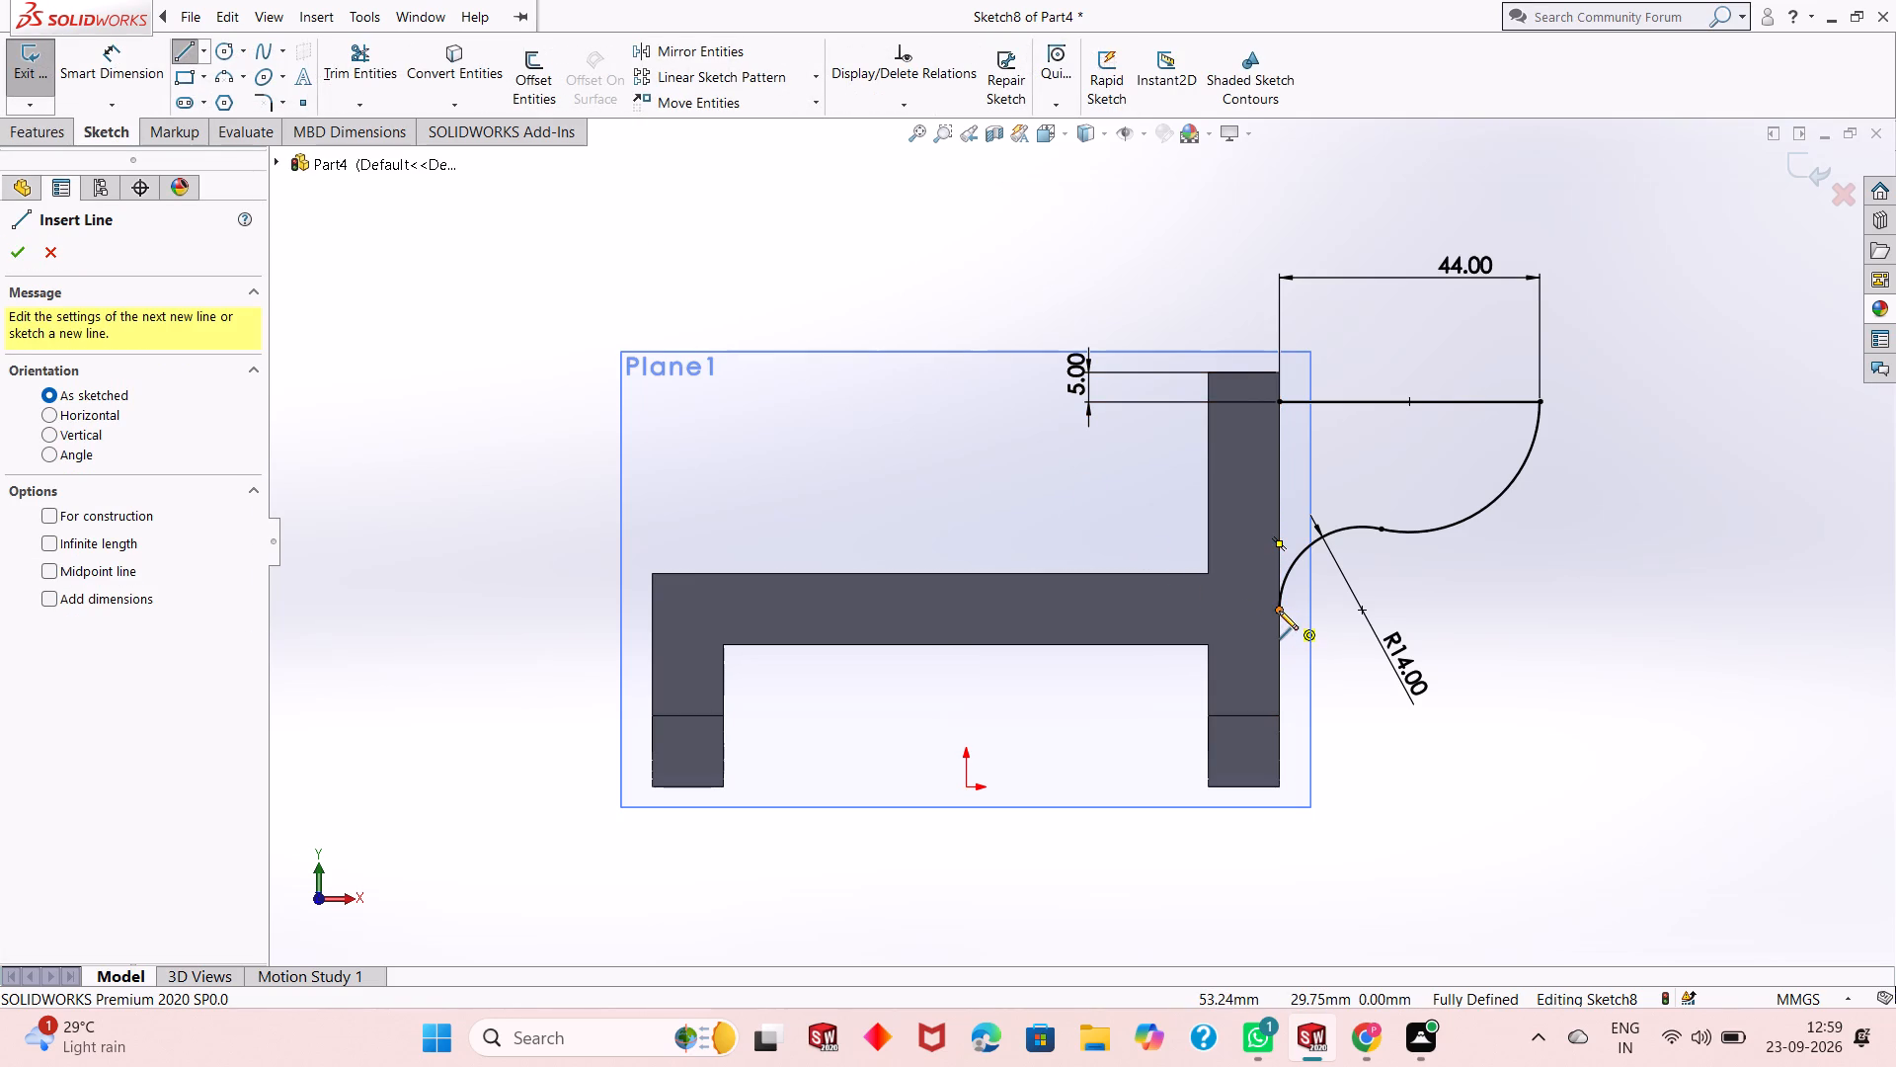
left_click(1278, 611)
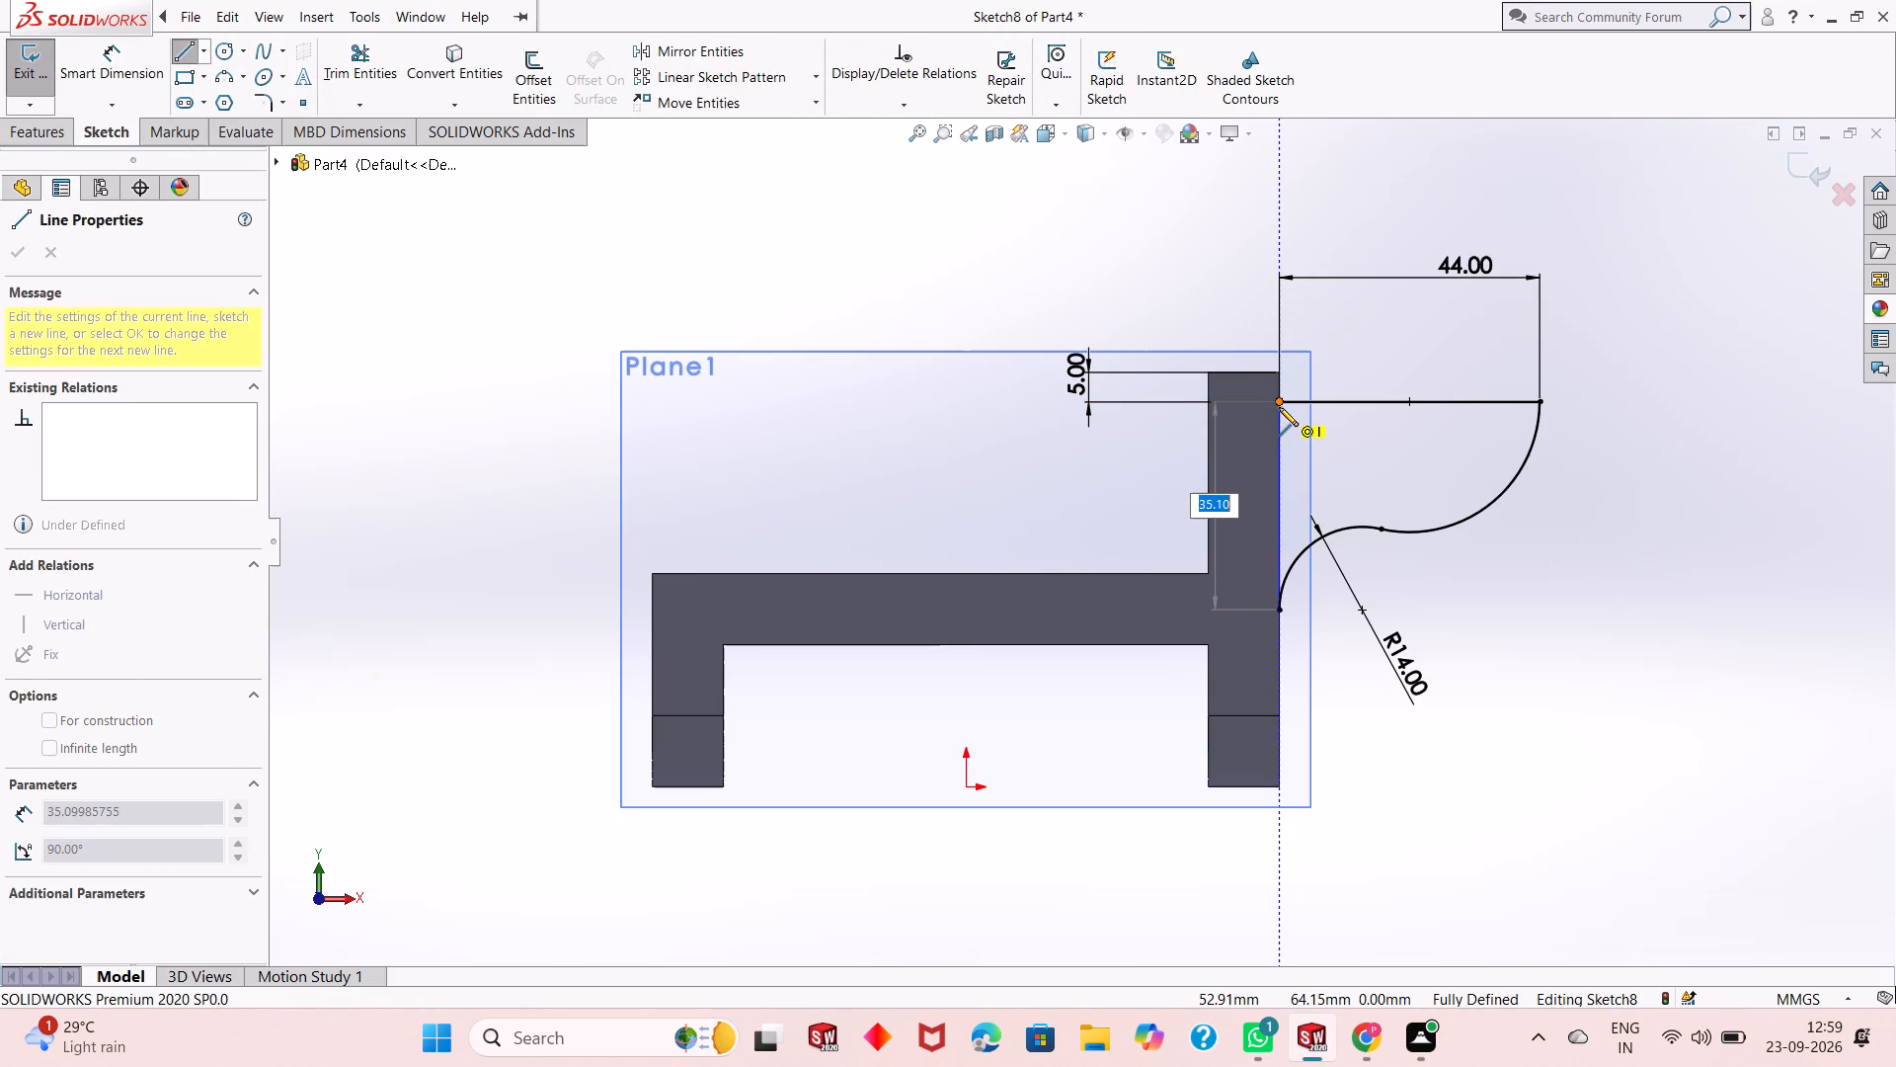
left_click(1279, 407)
right_click(1026, 177)
left_click(1085, 203)
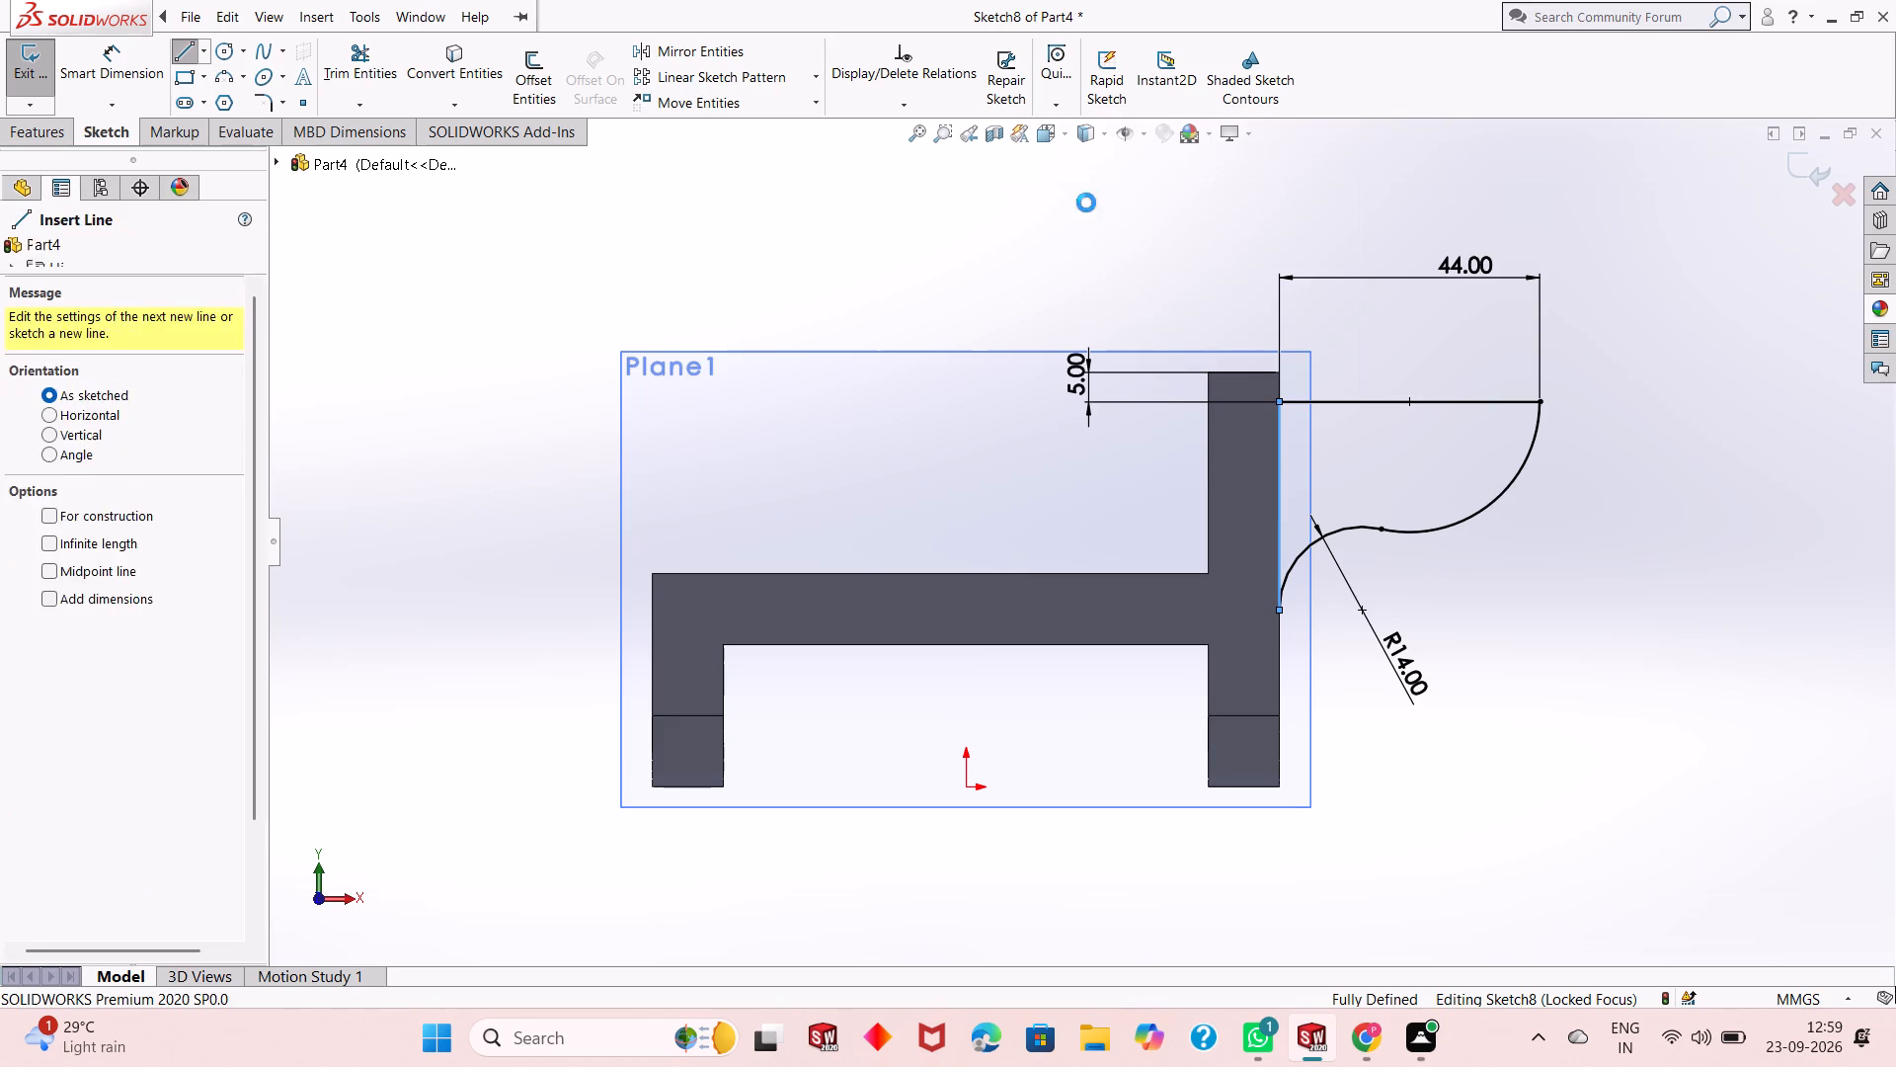
Extrude the closed overhang profile 82 mm blind in the reversed direction along the upright wall, merged with the body.
left_click(52, 137)
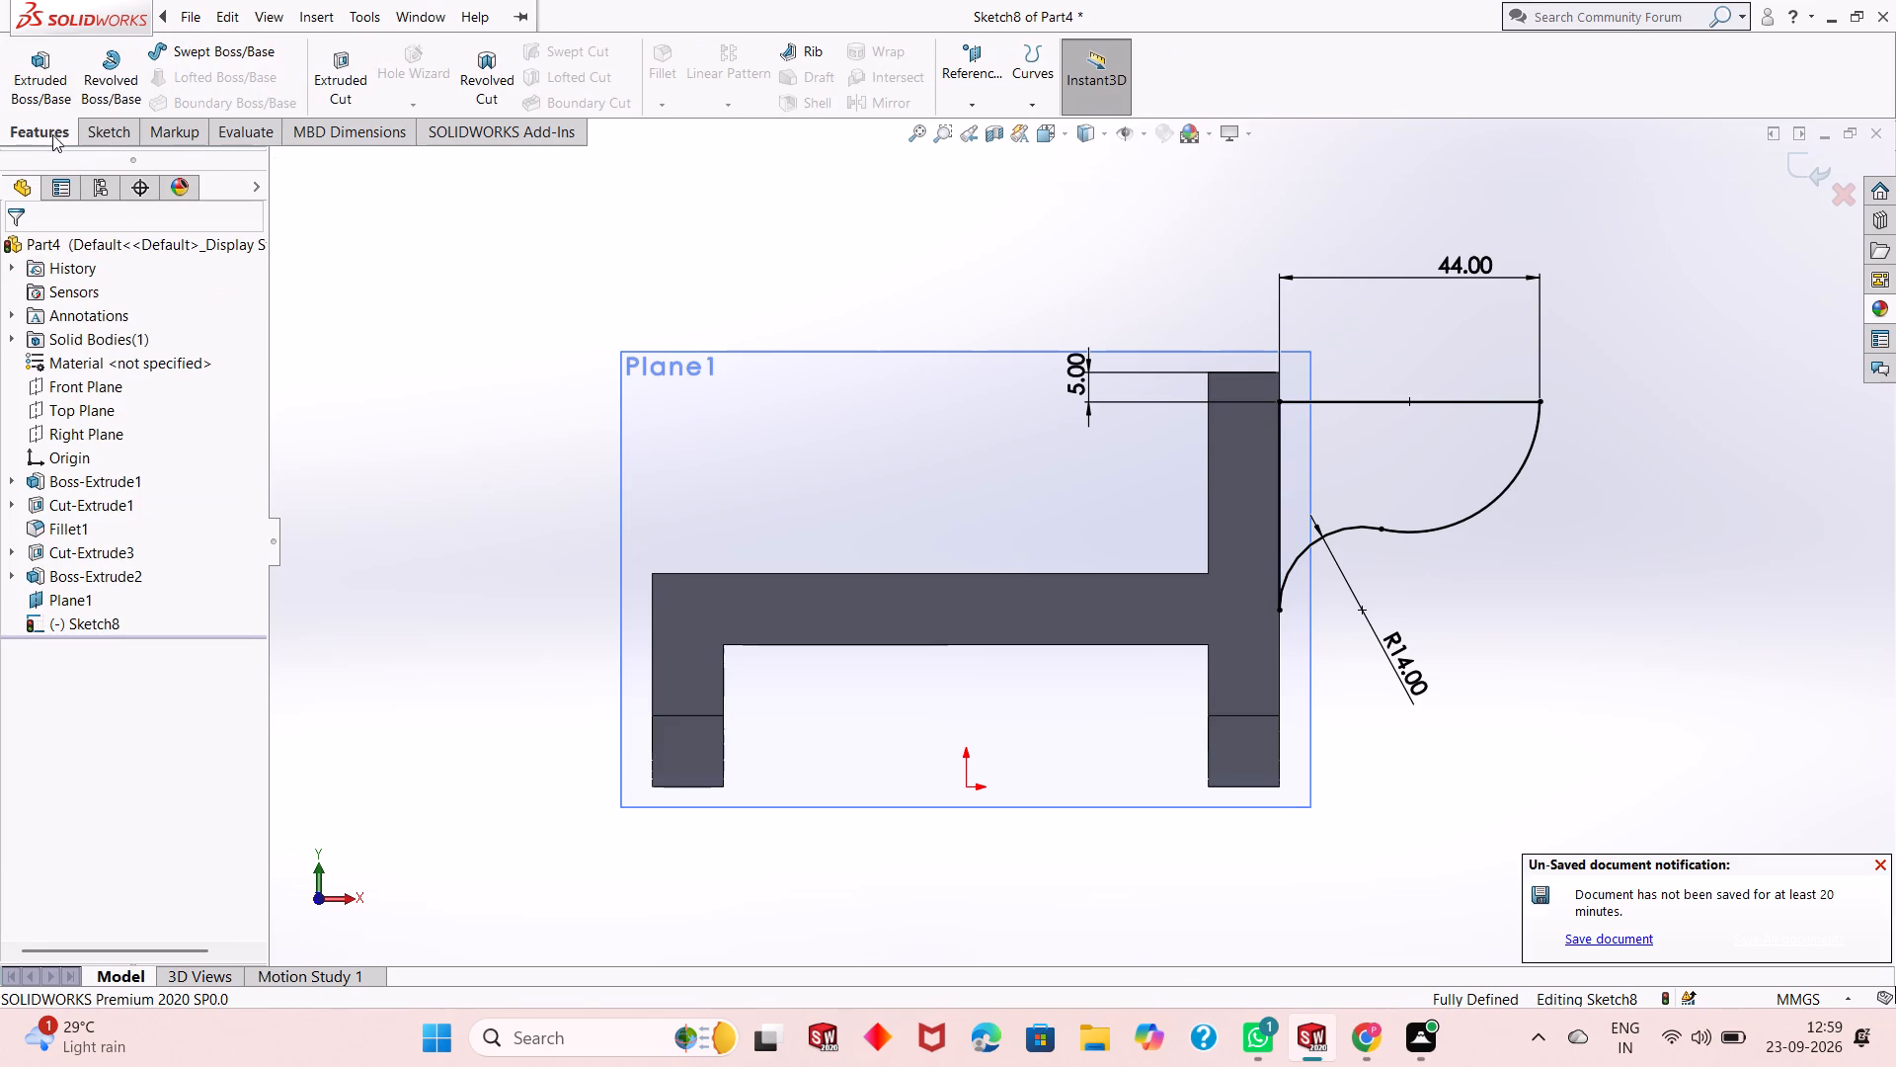
left_click(59, 87)
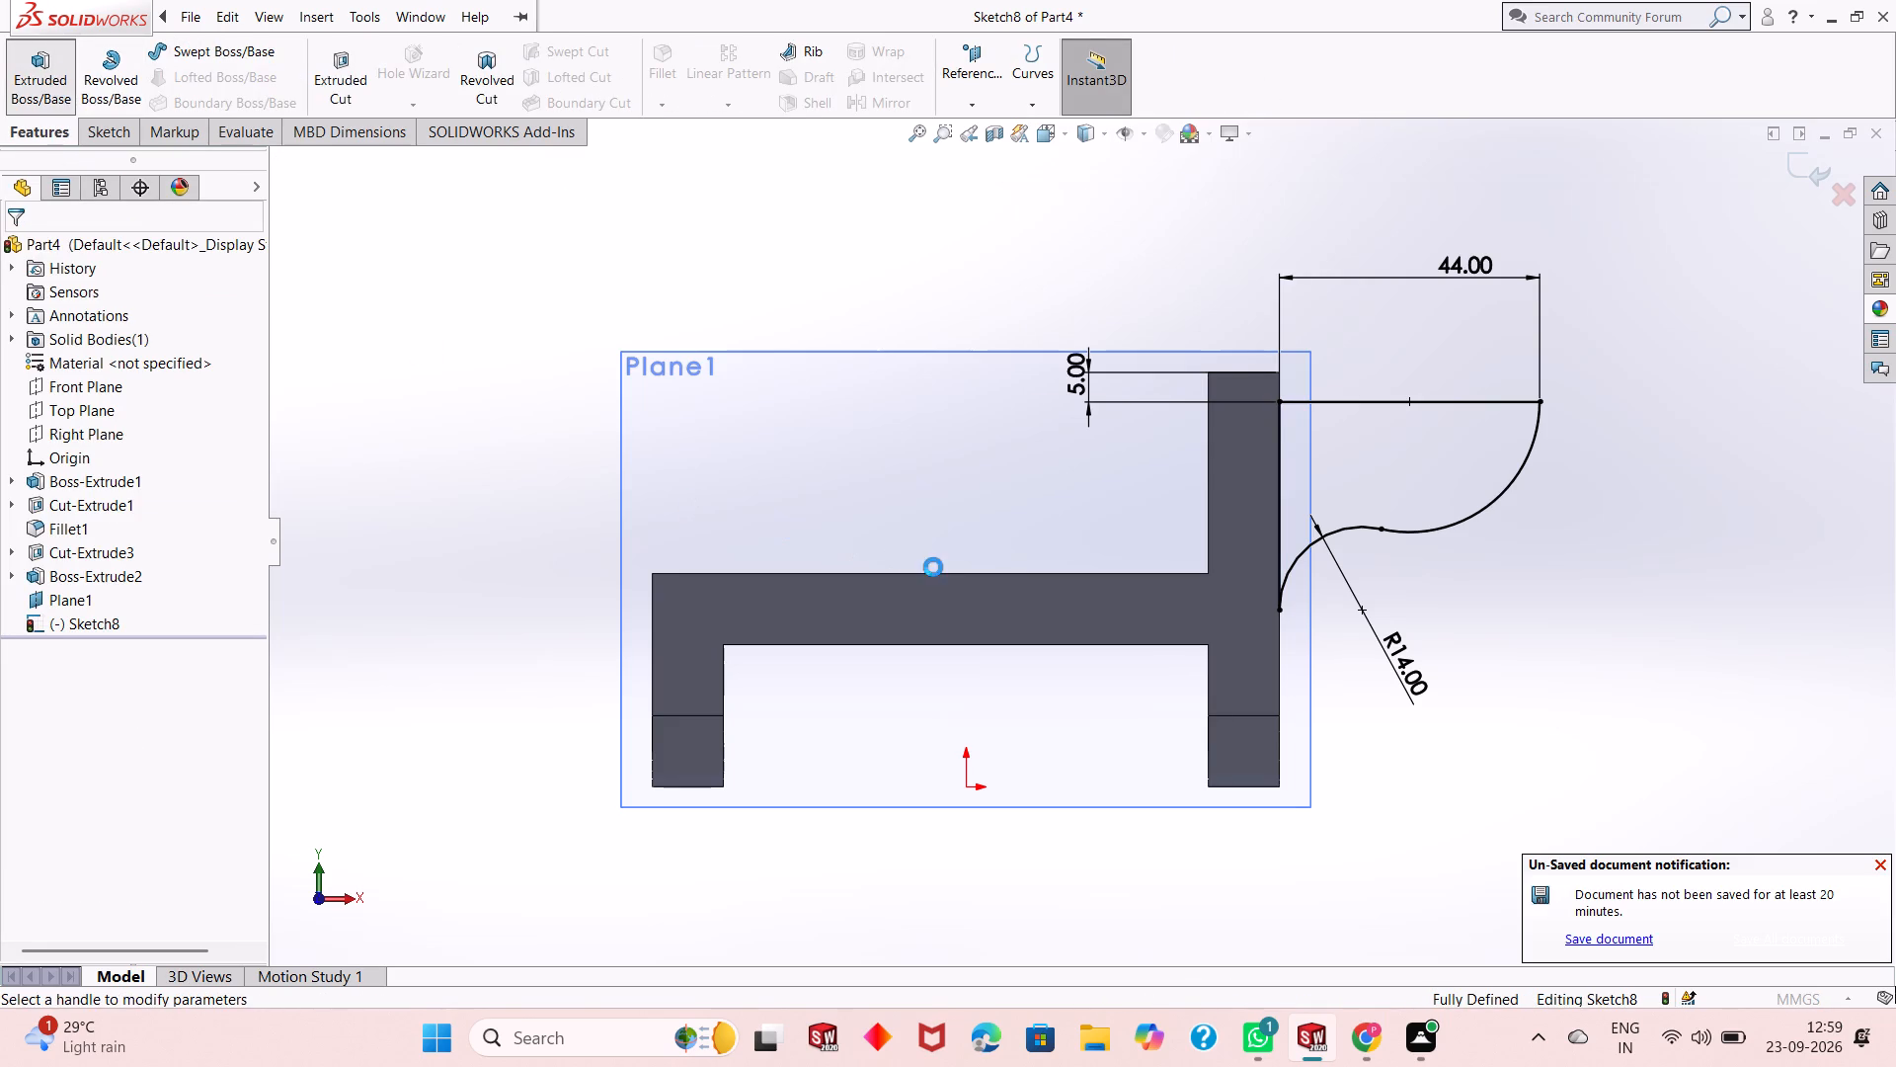
middle_click_drag(934, 568, 877, 607)
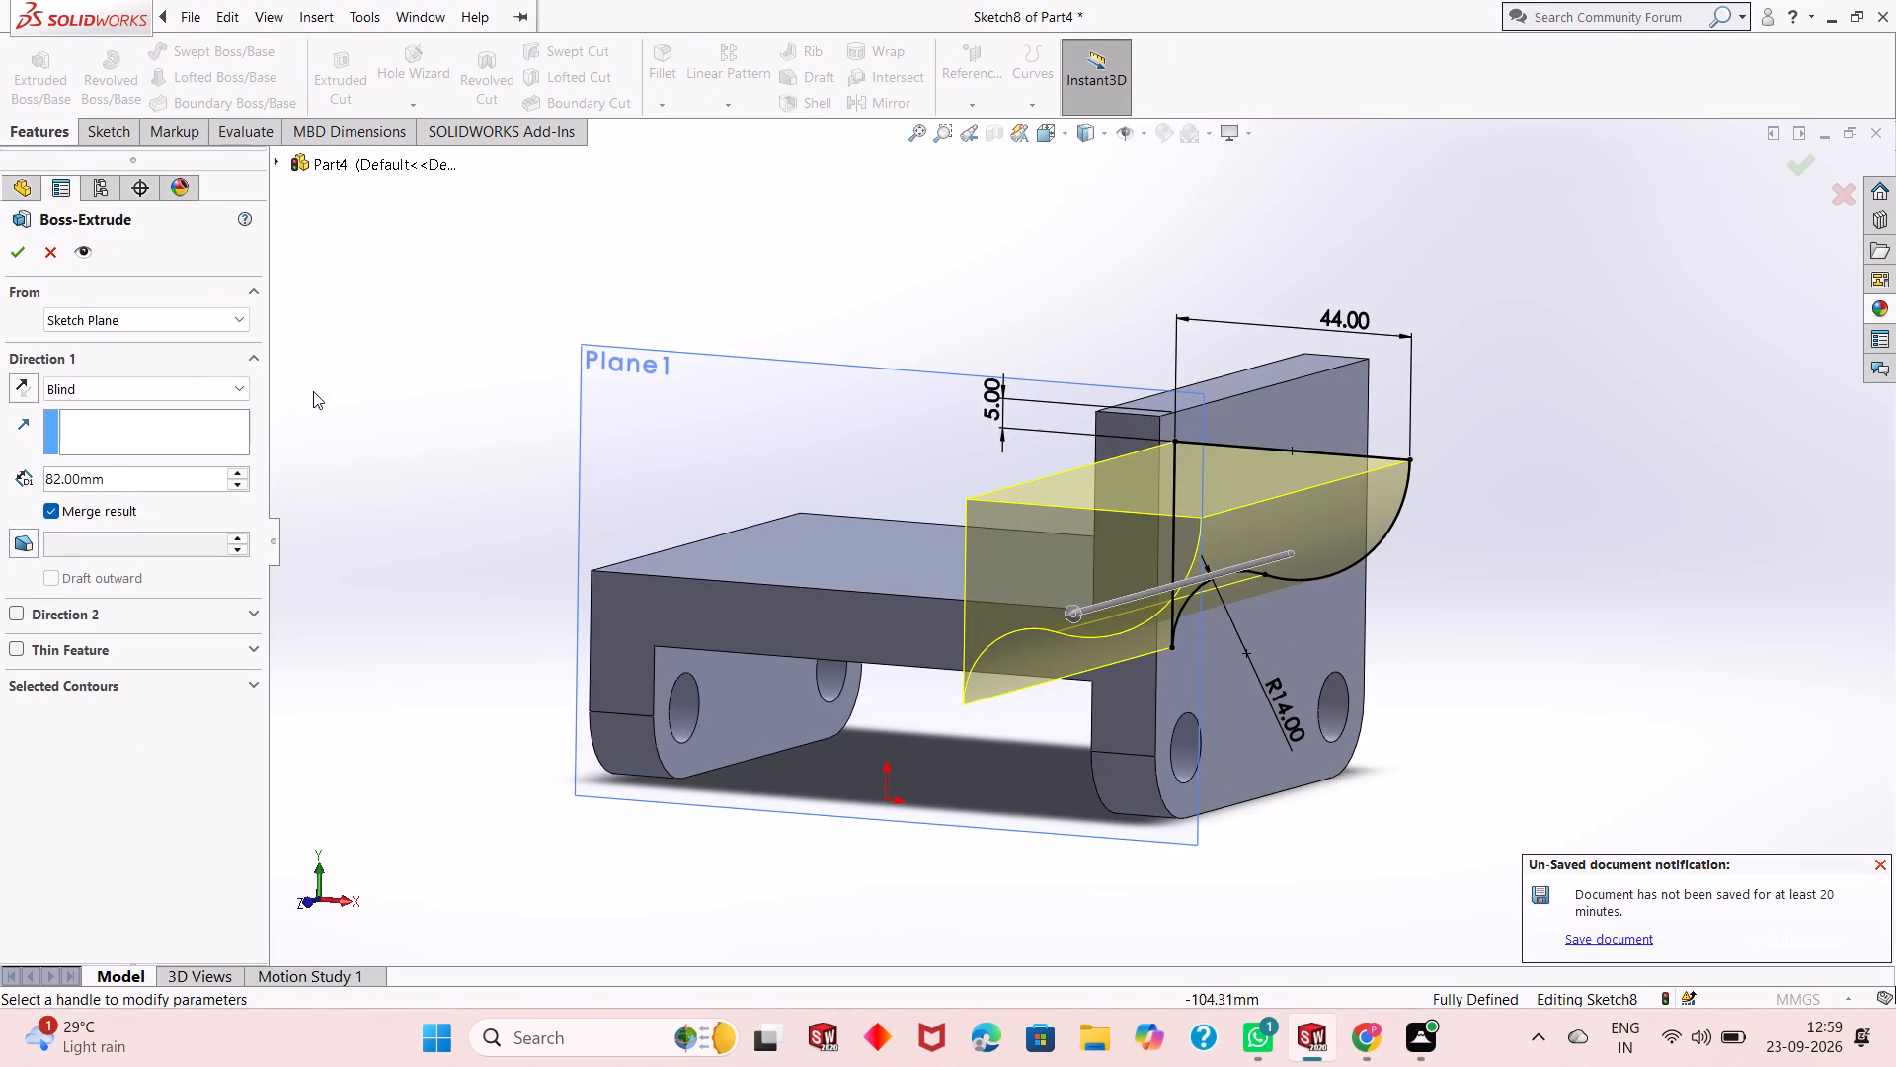
left_click(21, 393)
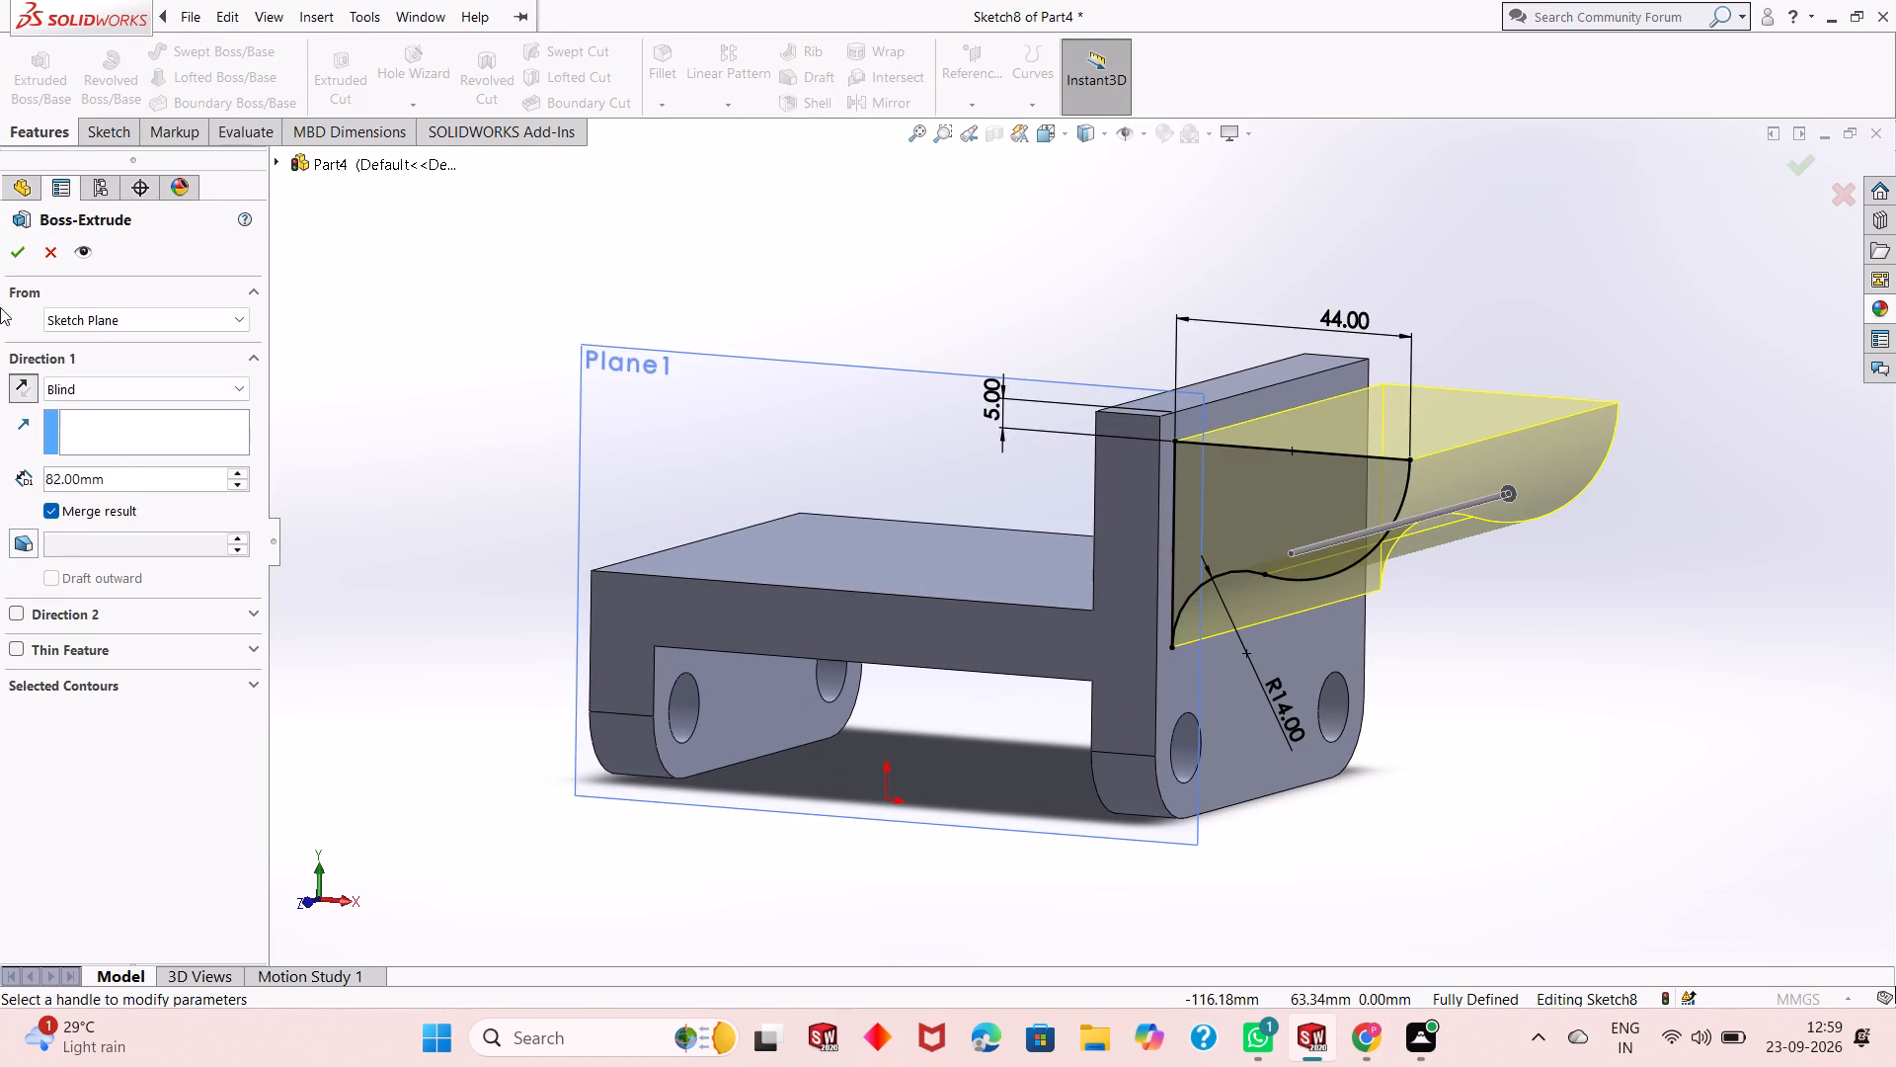
left_click(29, 252)
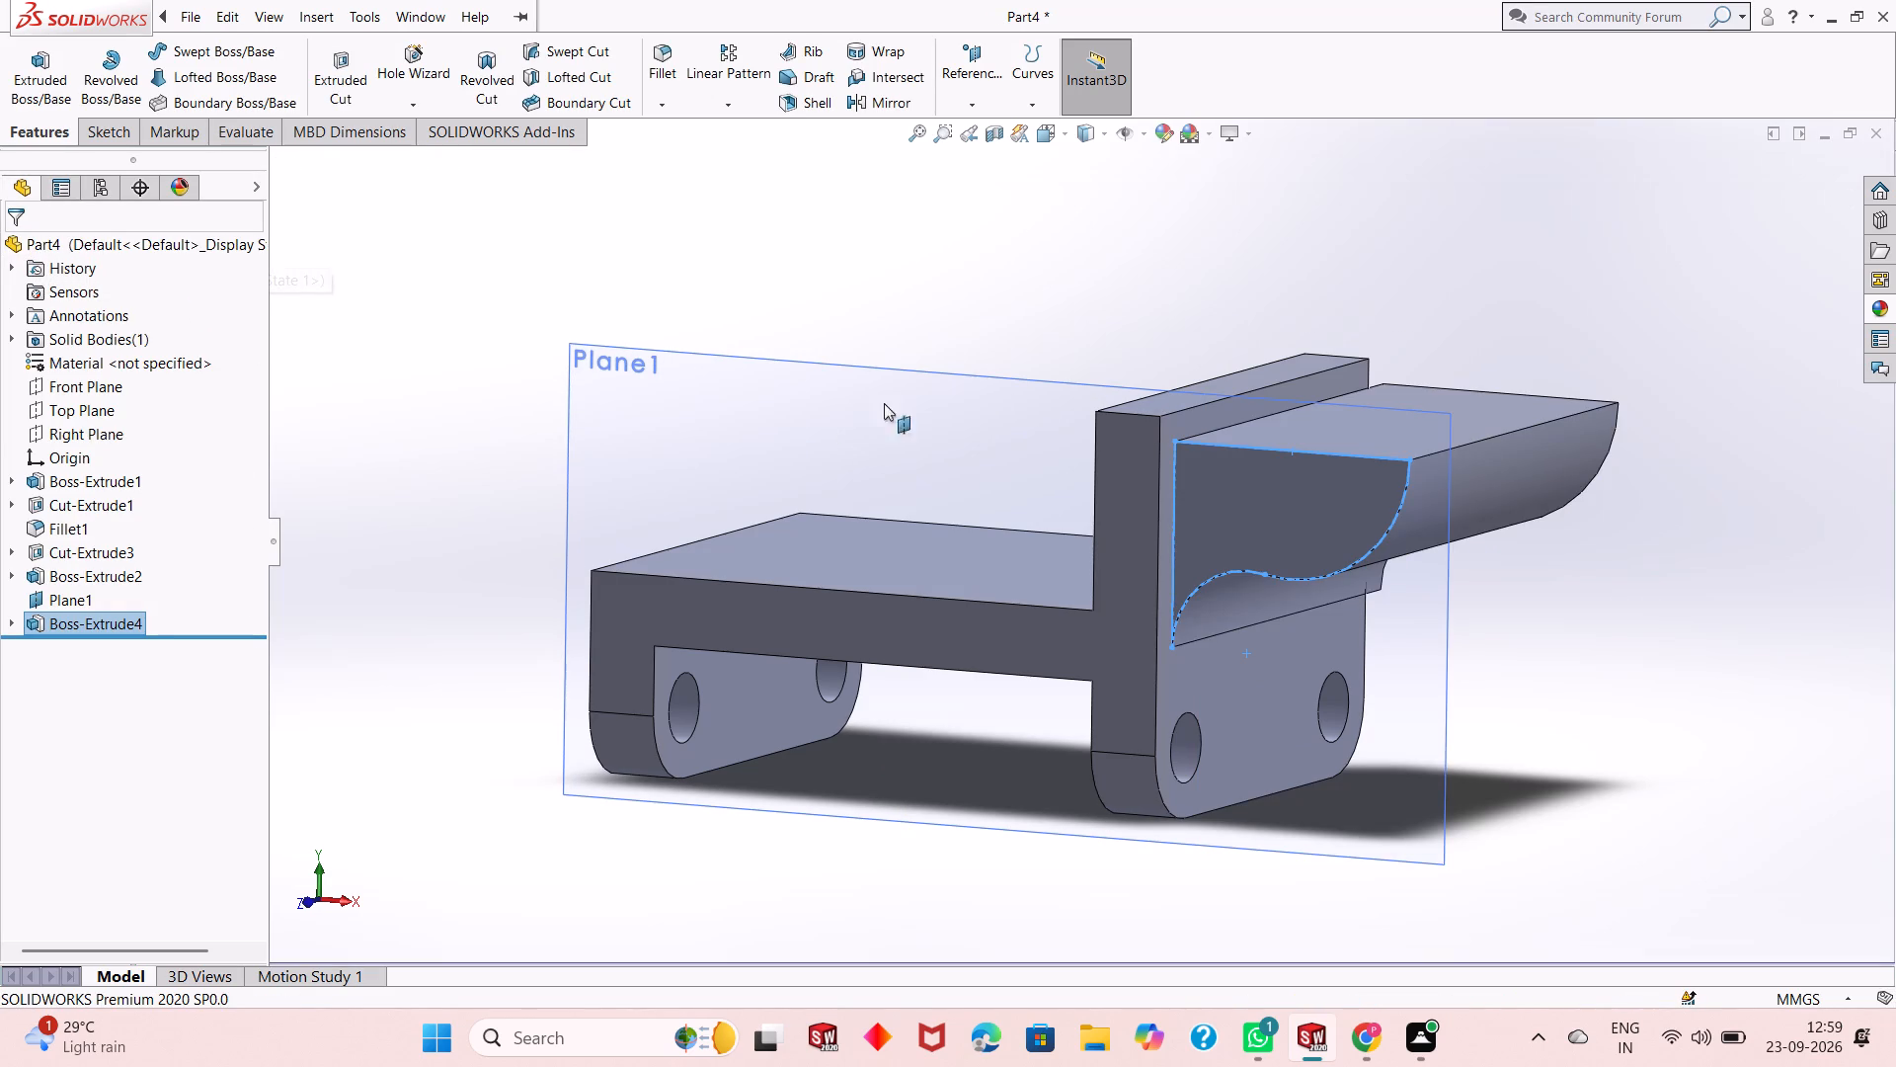
Hide the offset reference plane Plane1.
left_click(1027, 285)
right_click(846, 366)
left_click(918, 336)
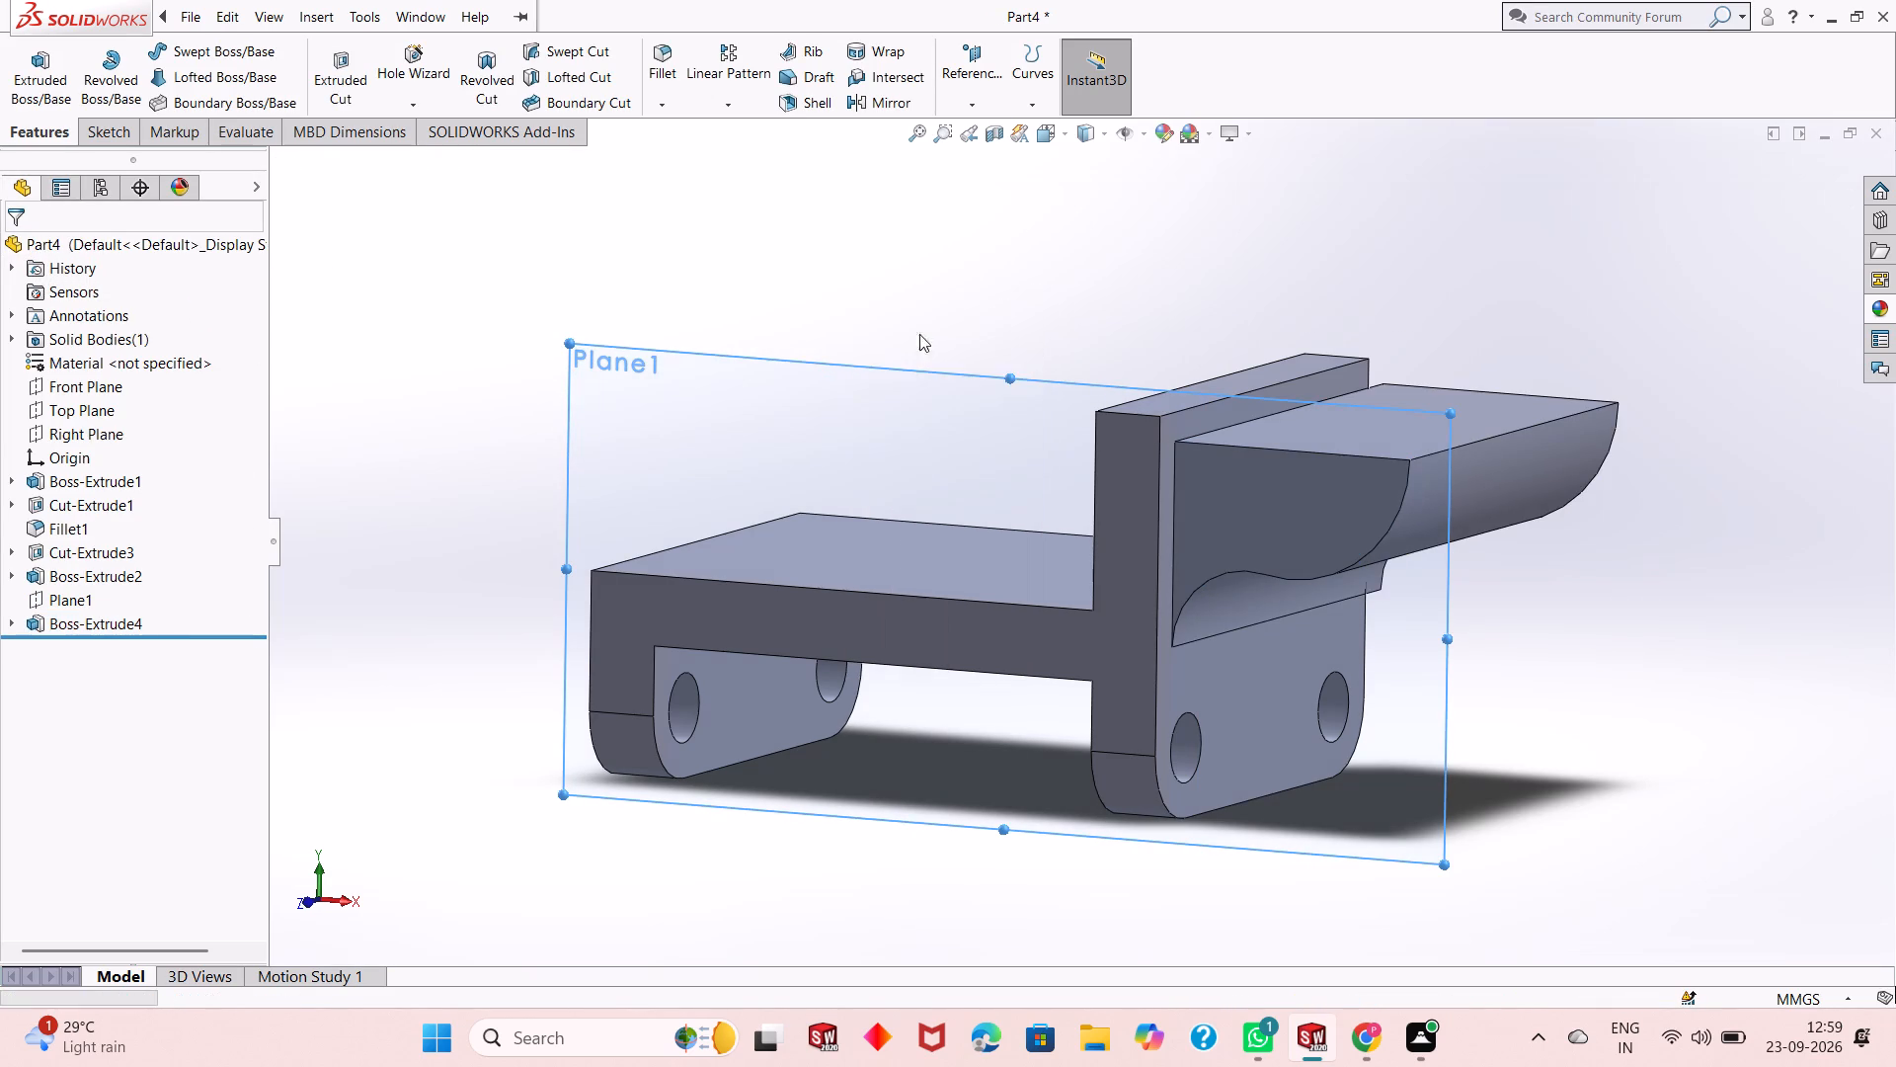
Edit the overhang extrusion and set its blind depth to 76 mm.
middle_click_drag(1096, 541, 904, 510)
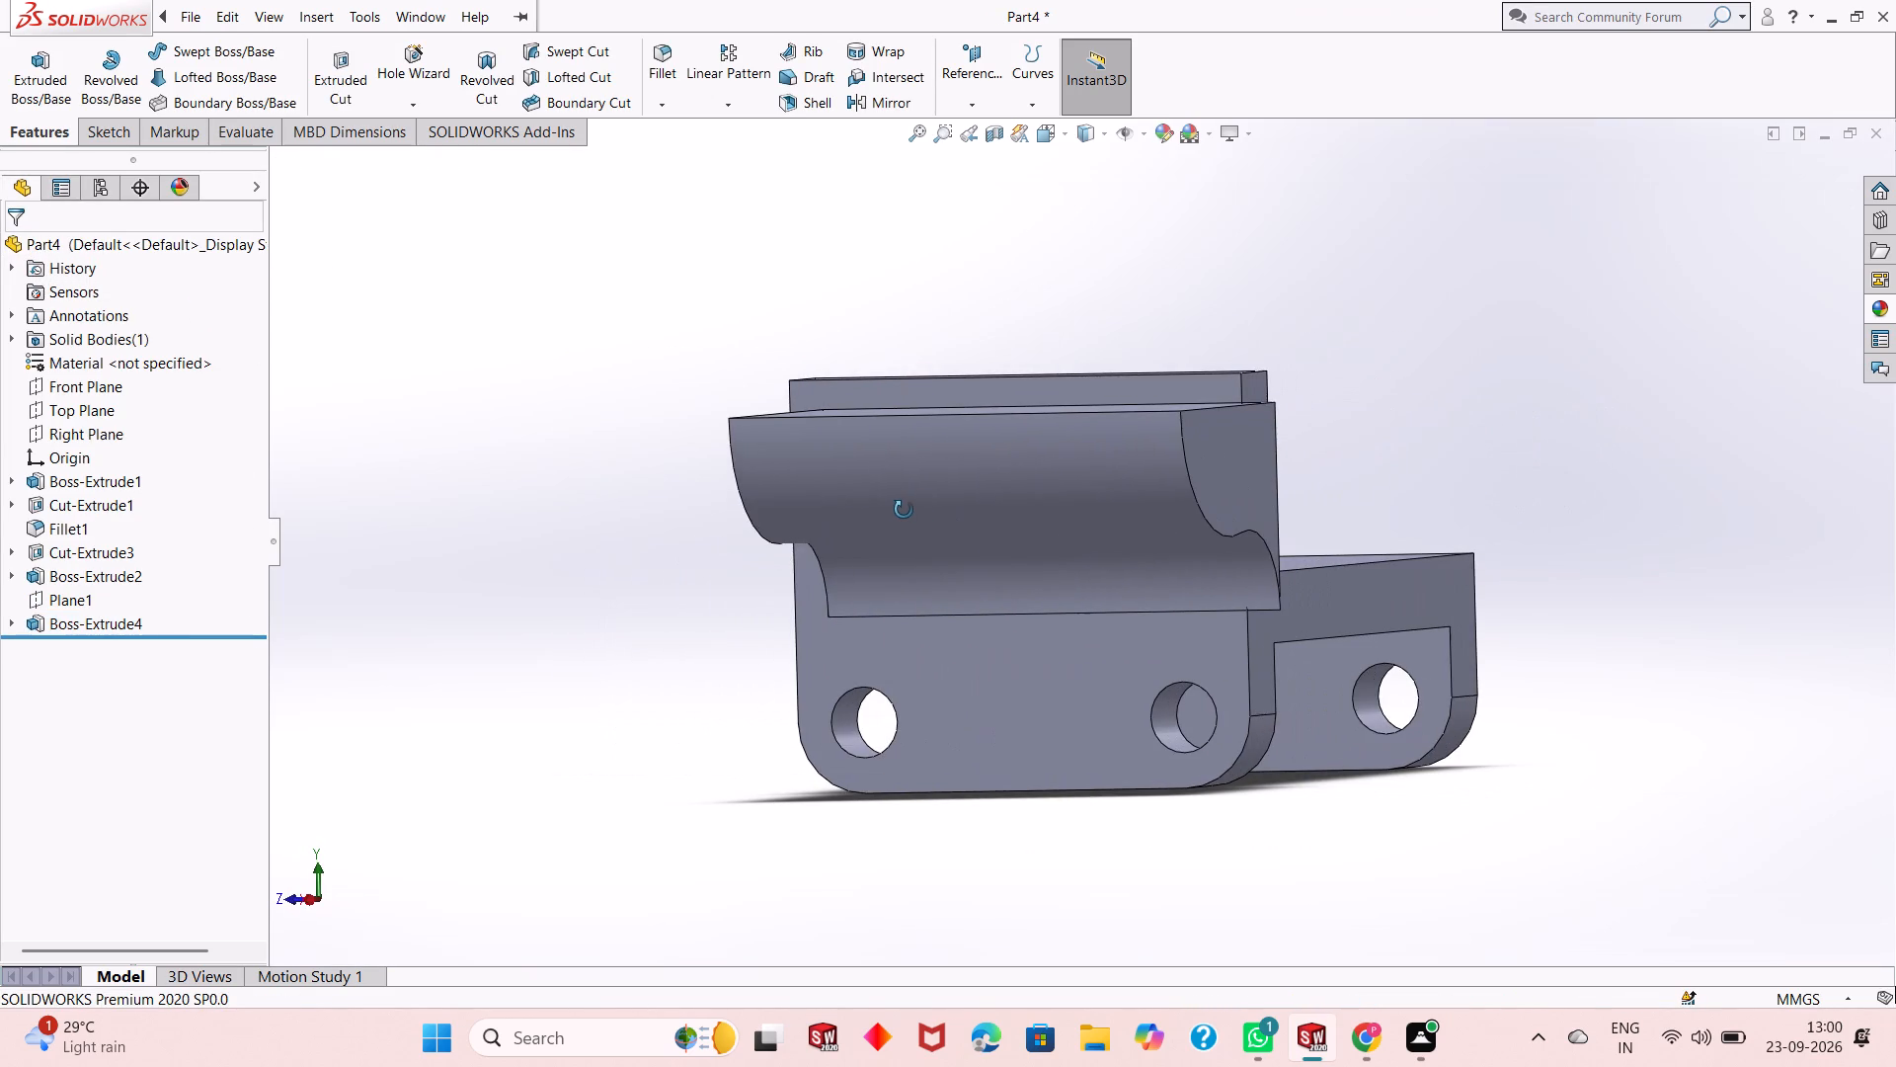
middle_click_drag(904, 510, 1079, 589)
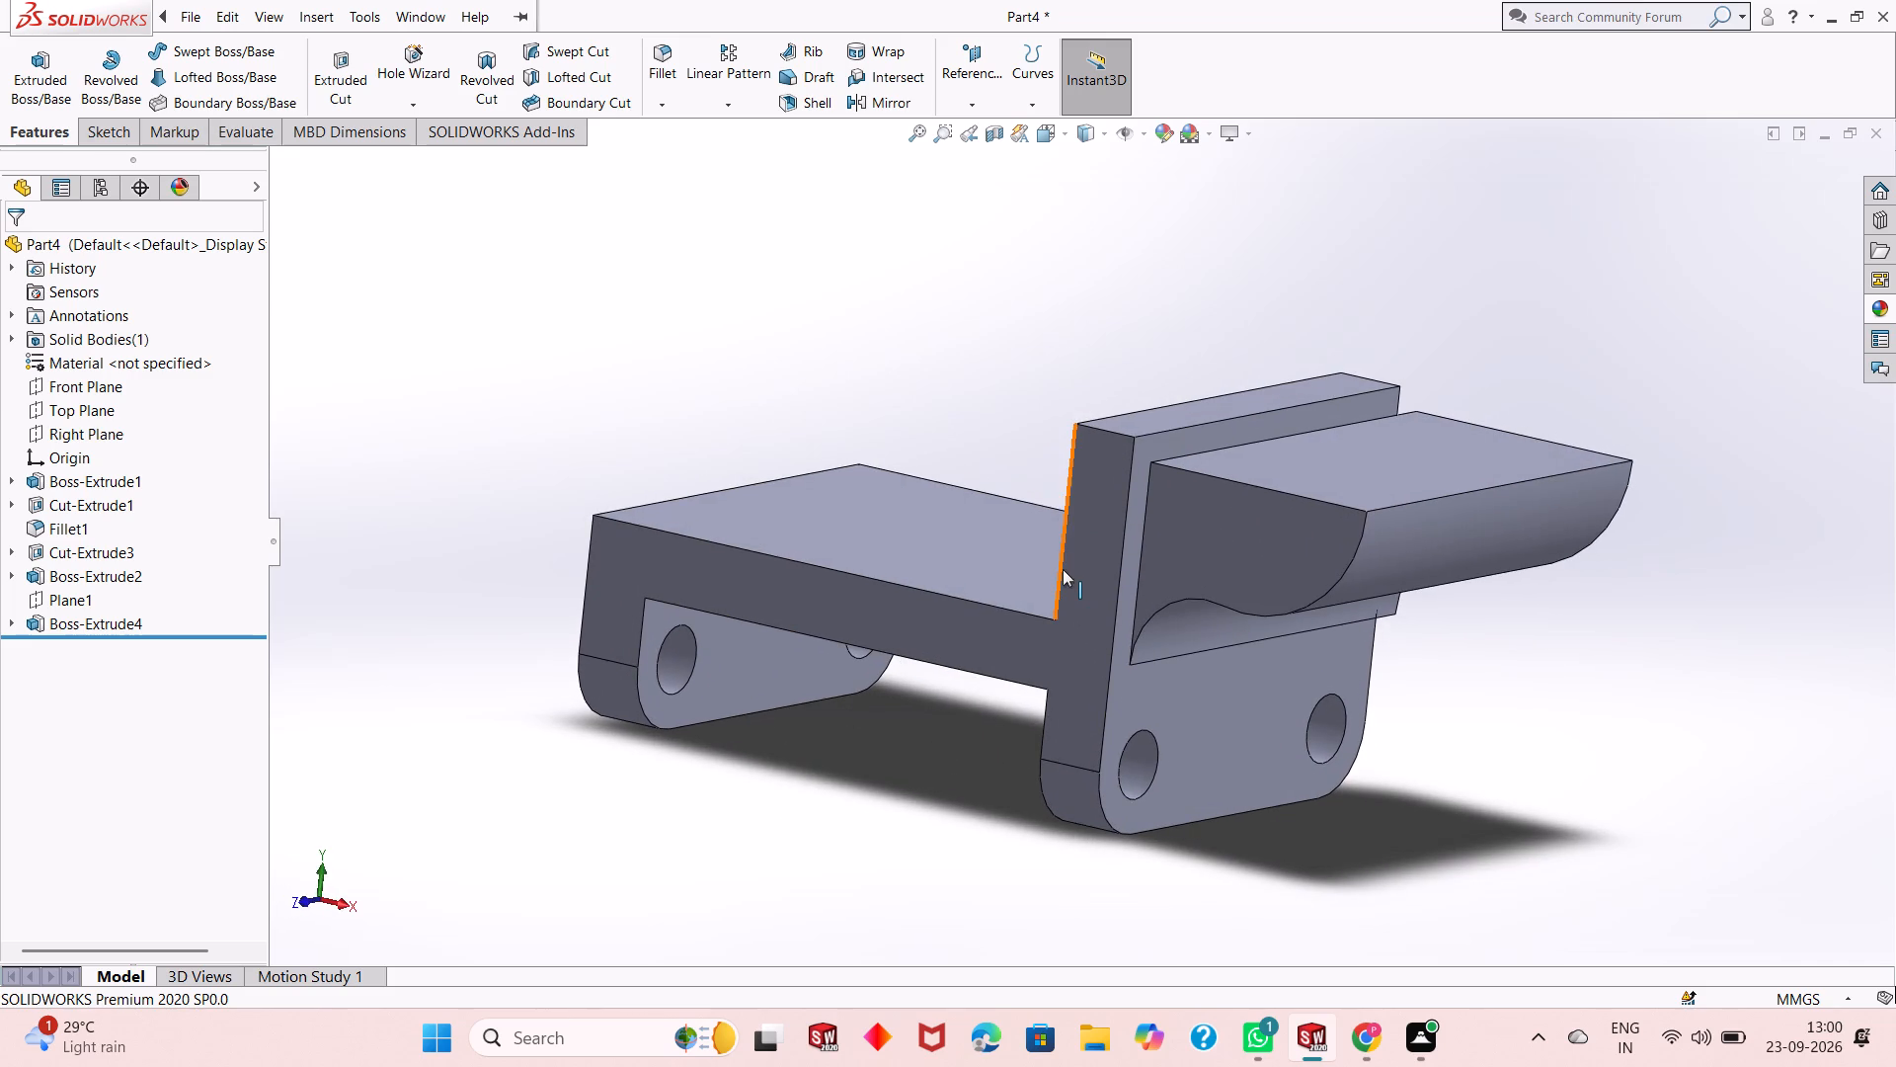
left_click(132, 613)
left_click(155, 565)
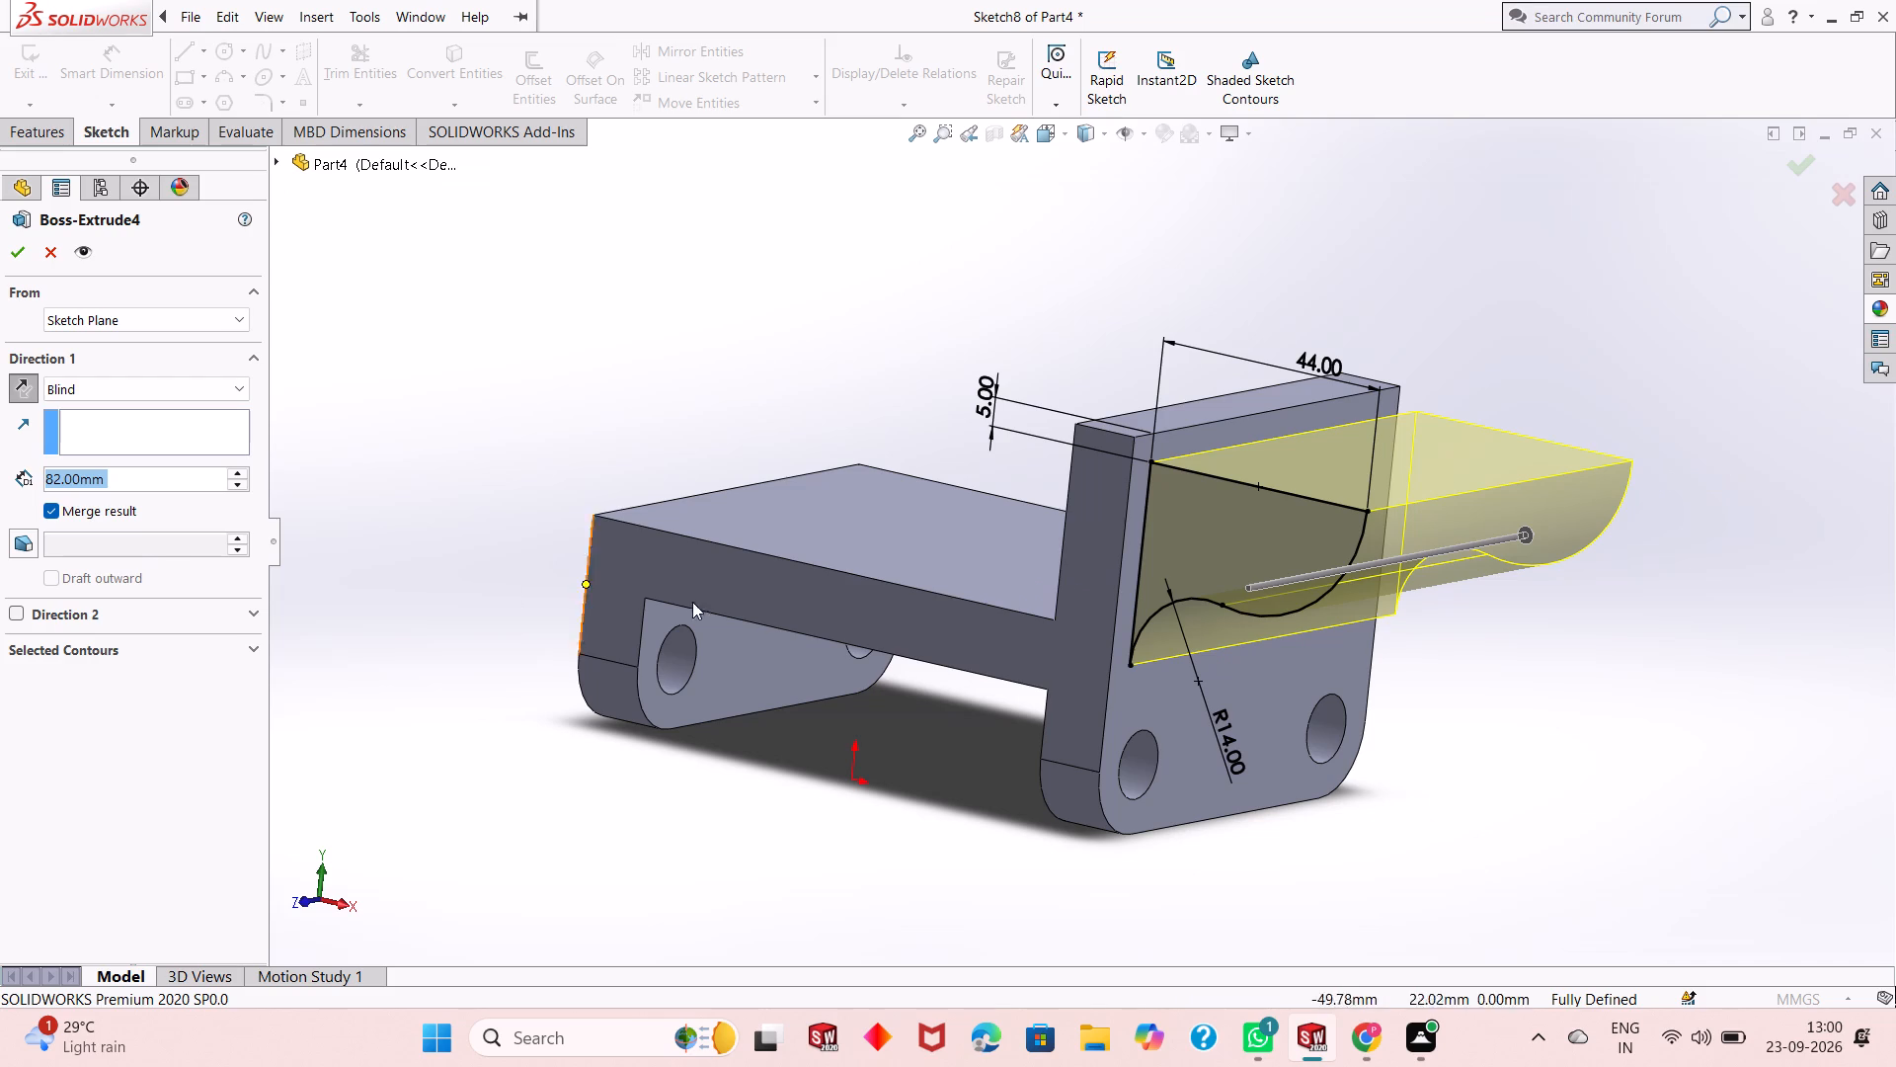
middle_click_drag(1261, 673, 1193, 703)
scroll(1019, 605, "down", 4)
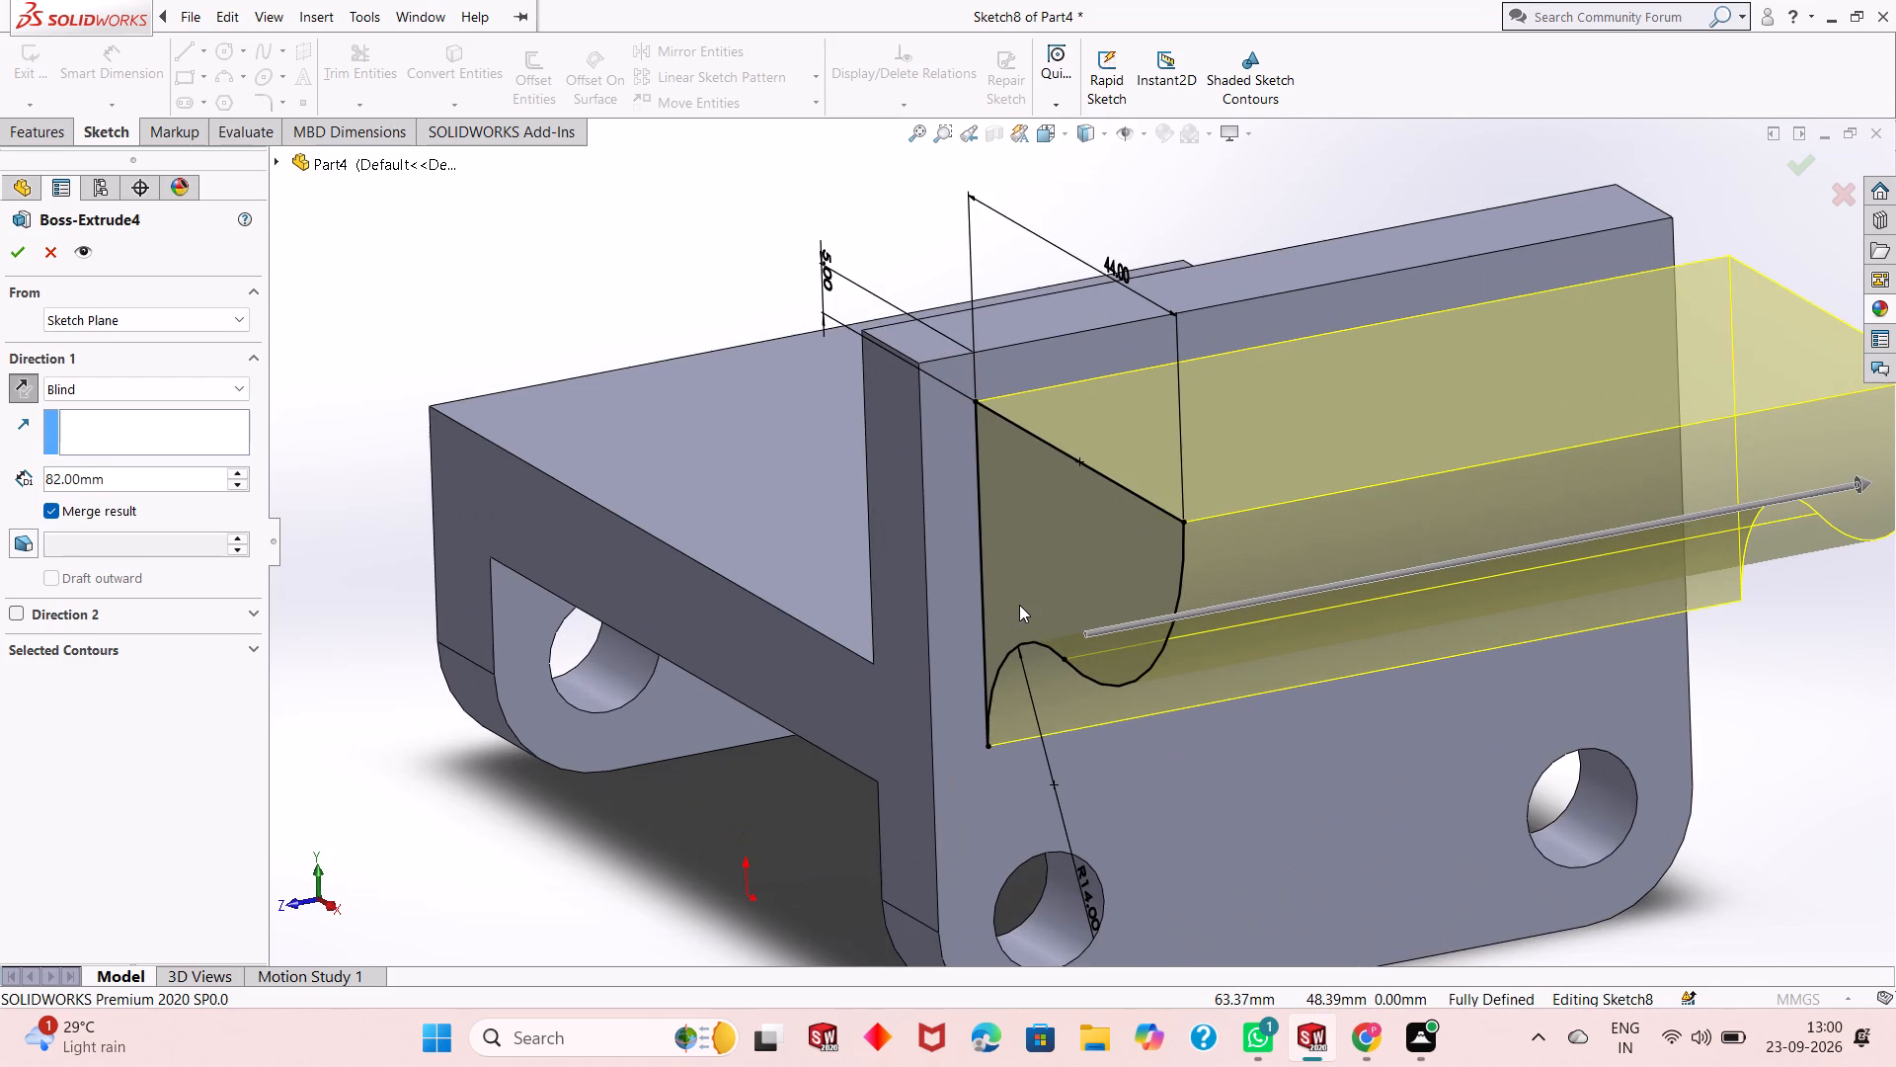
scroll(1019, 605, "up", 1)
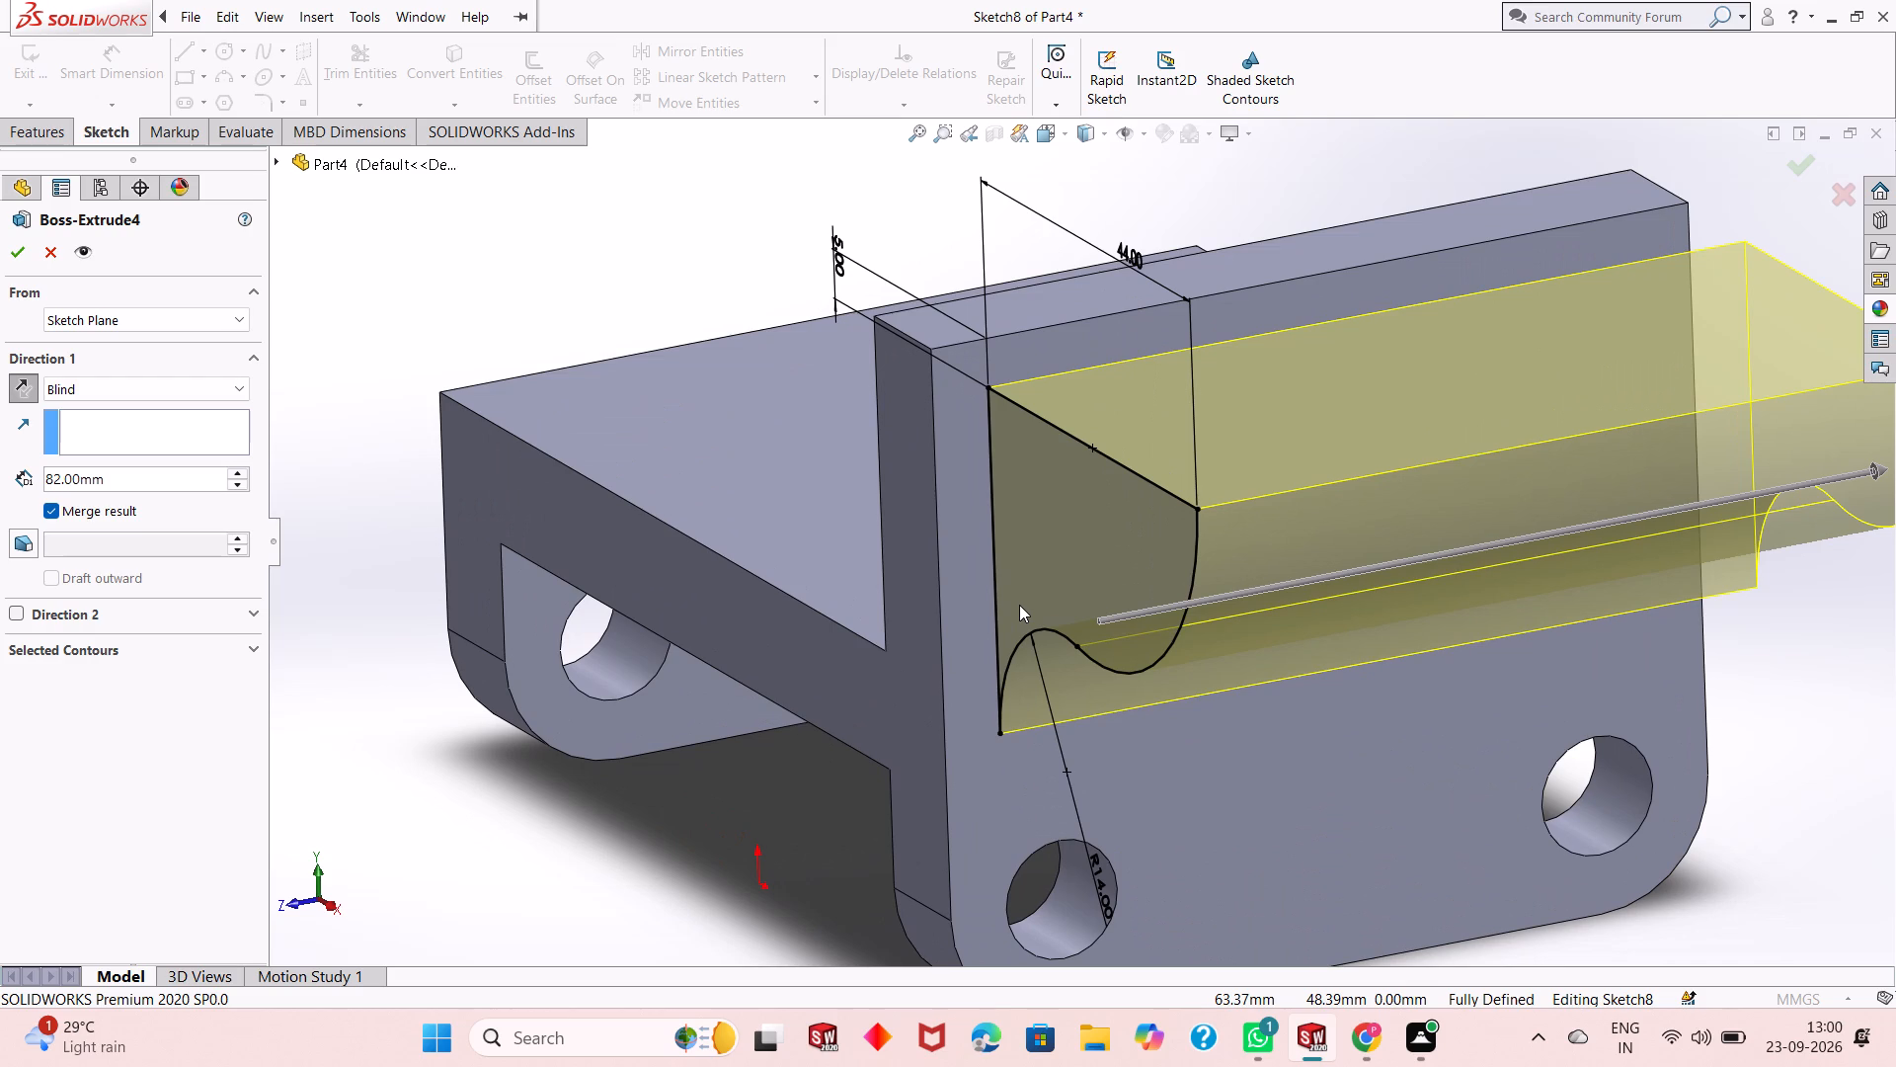
double_click(150, 476)
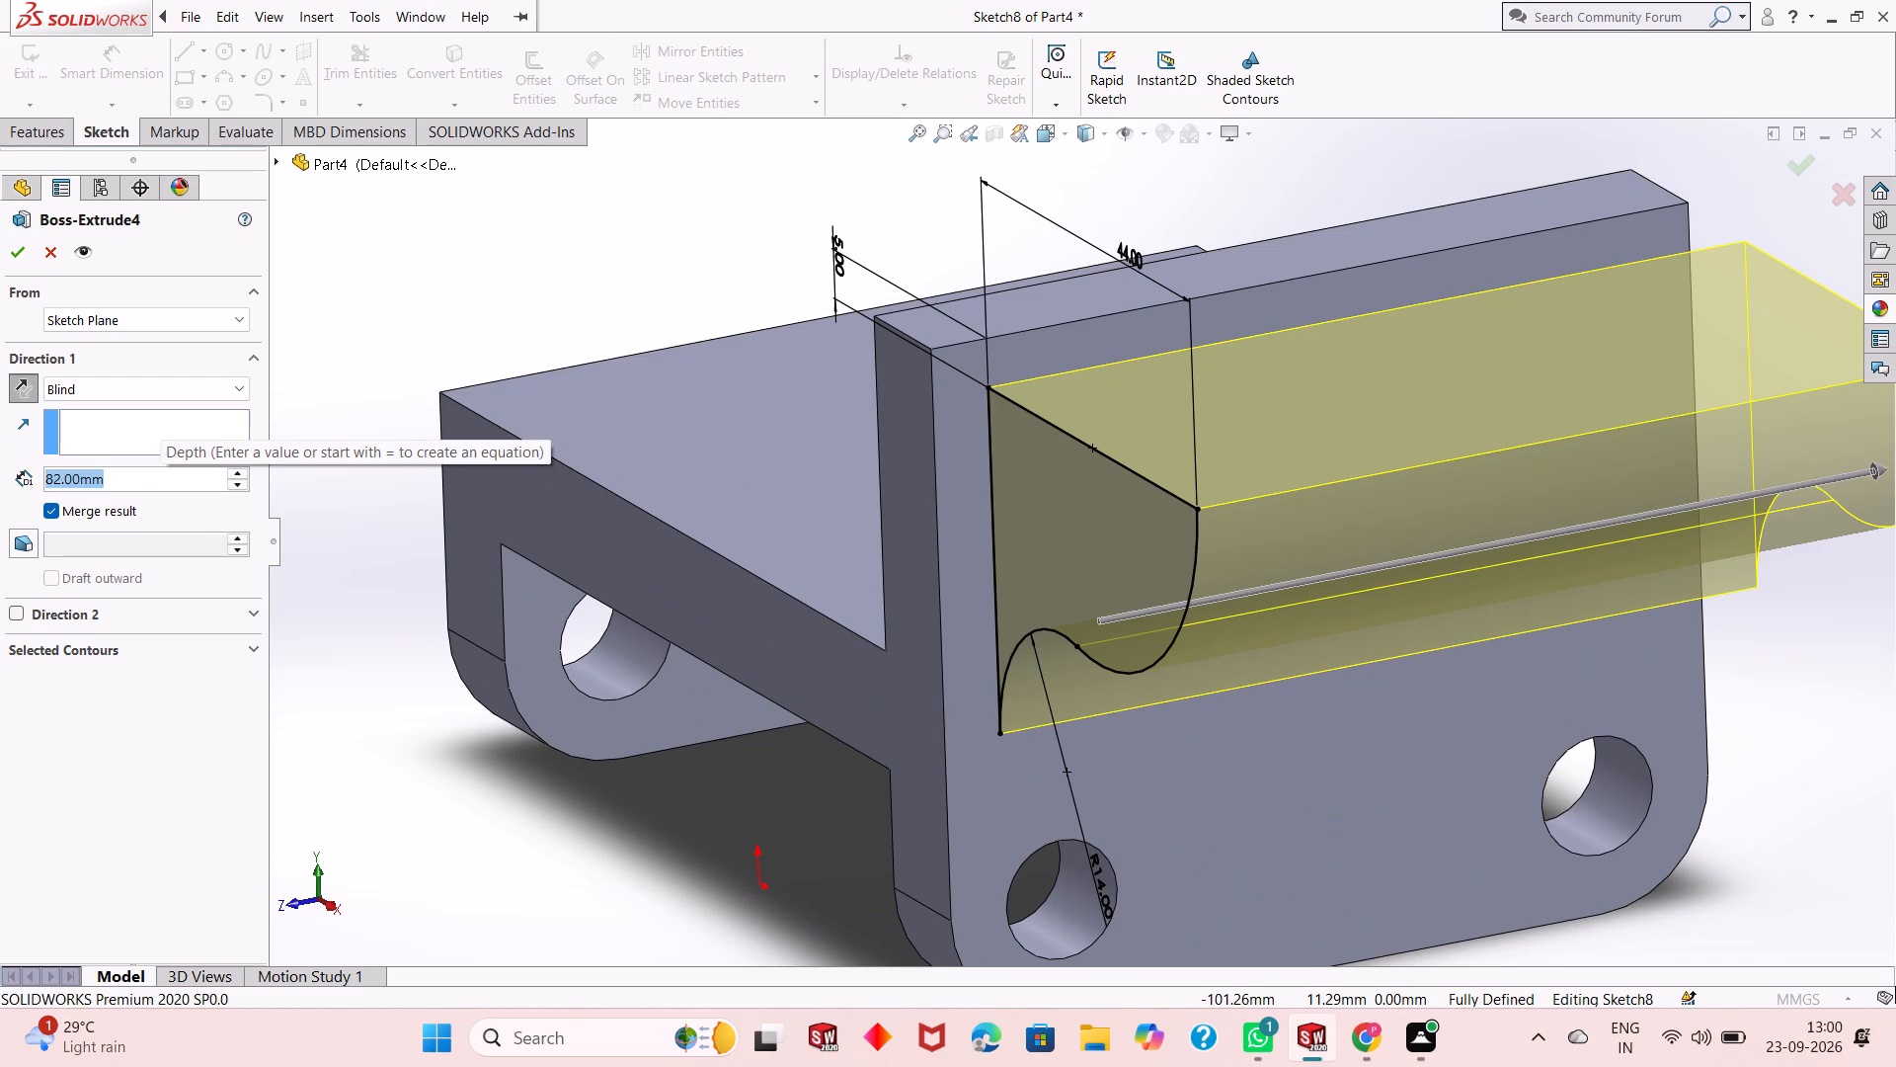
type("76")
key("Return")
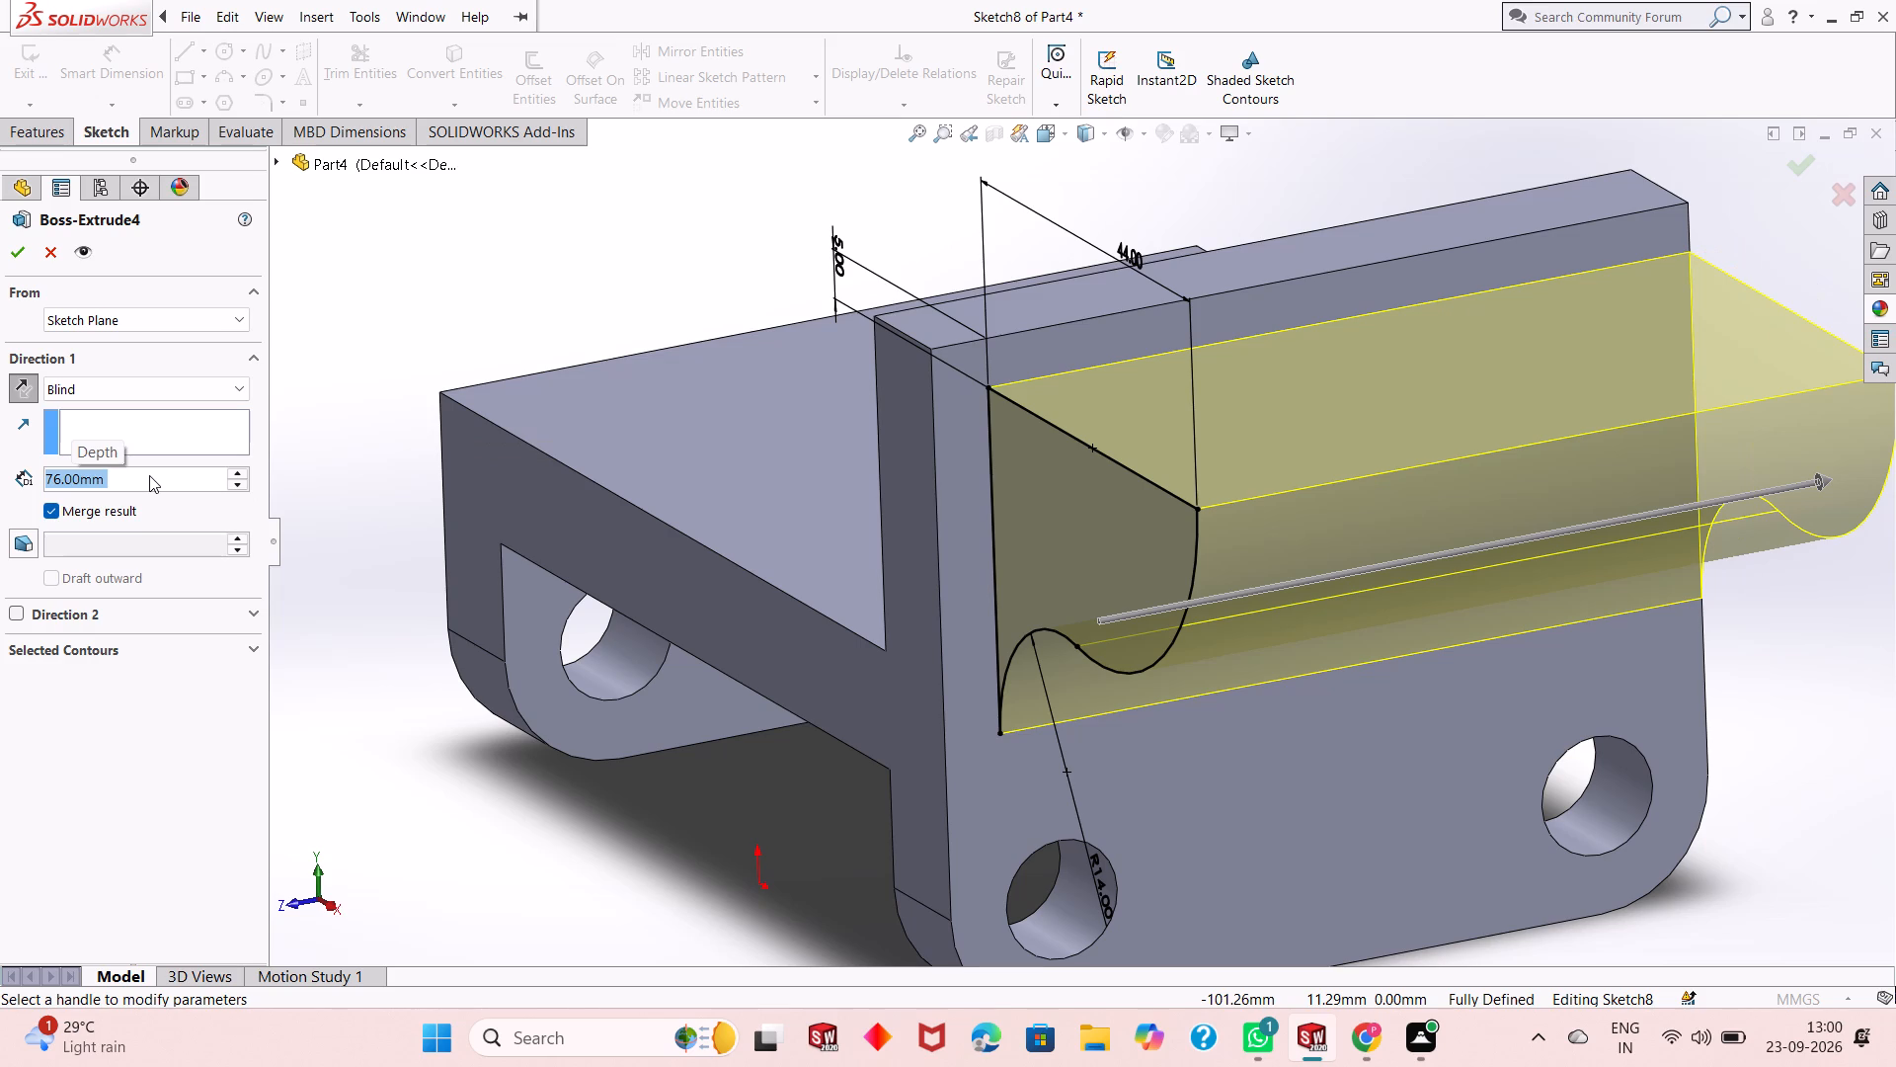
Set the overhang extrusion's blind depth to 70 mm and finish editing the feature.
scroll(566, 492, "up", 2)
middle_click_drag(1438, 527, 1260, 571)
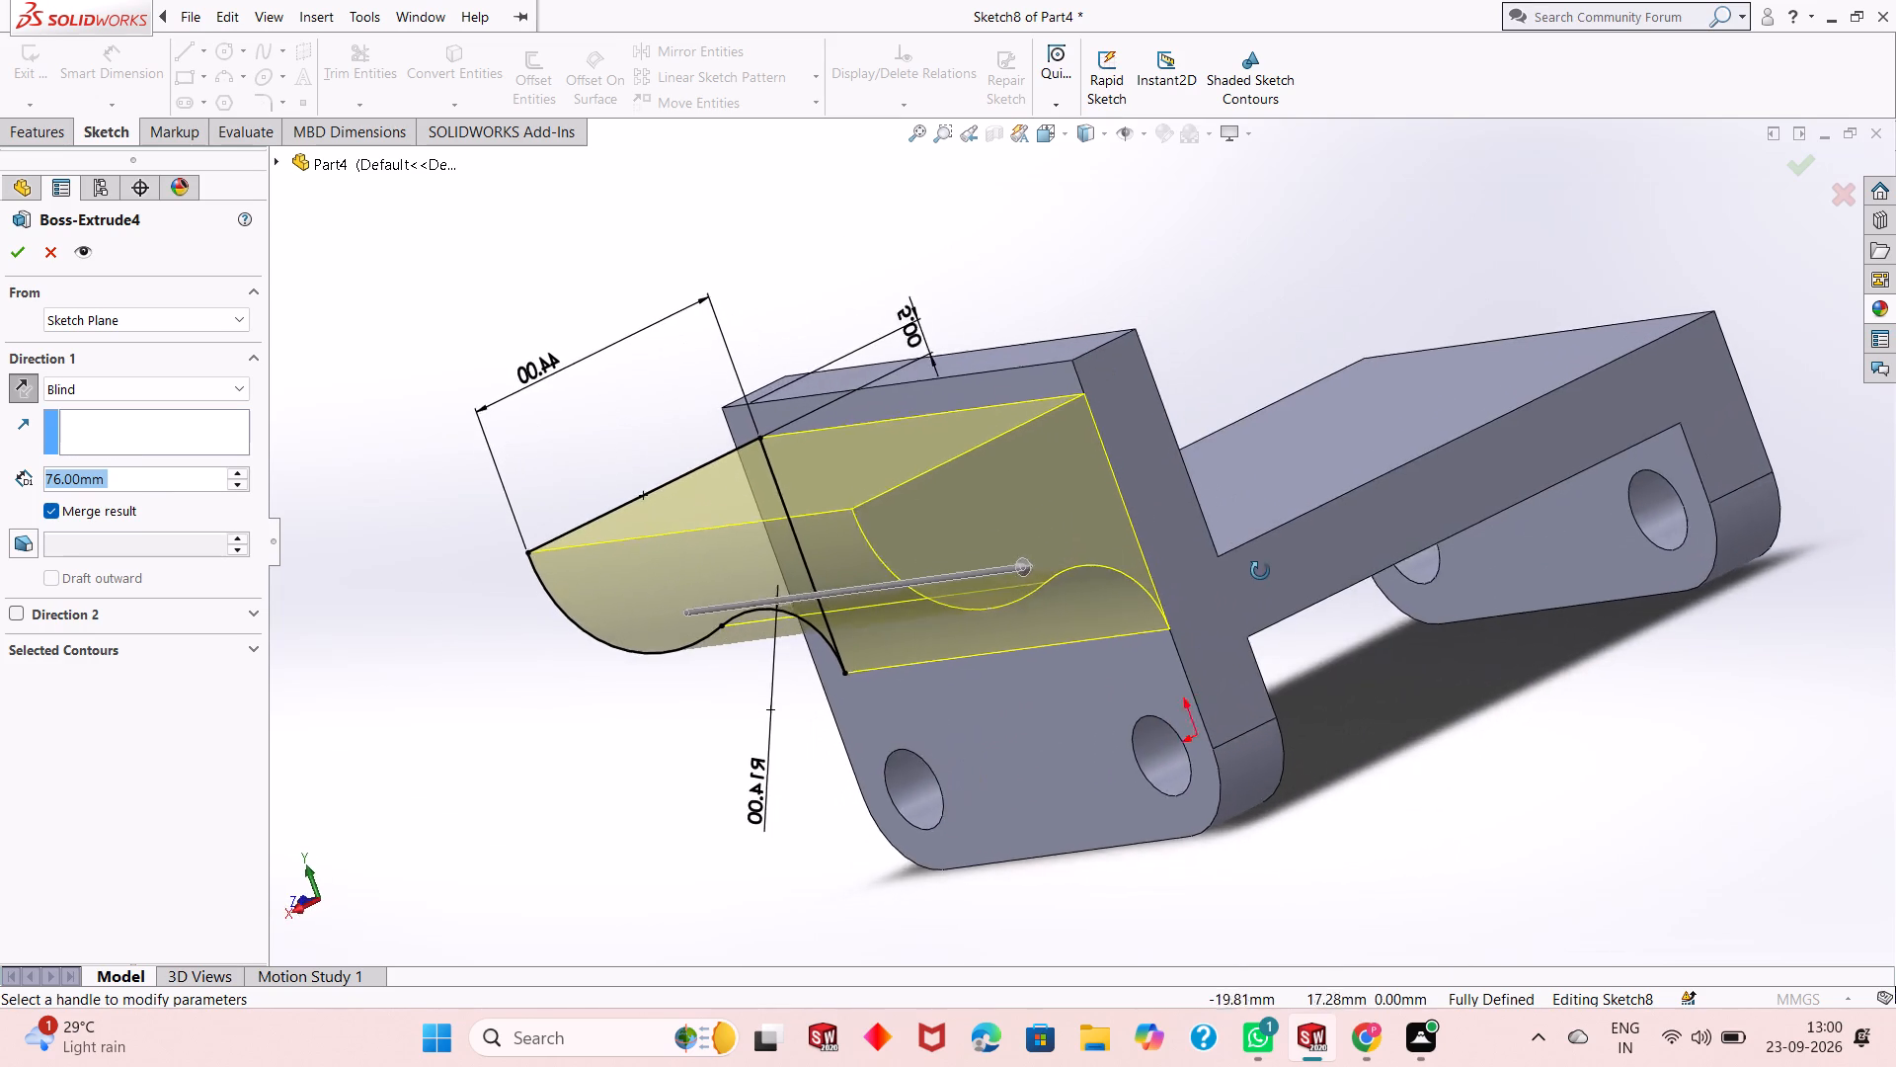
middle_click_drag(1260, 571, 1260, 575)
scroll(1137, 423, "down", 8)
middle_click_drag(1036, 484, 1106, 494)
scroll(764, 492, "up", 4)
middle_click_drag(734, 586, 871, 488)
scroll(722, 504, "up", 2)
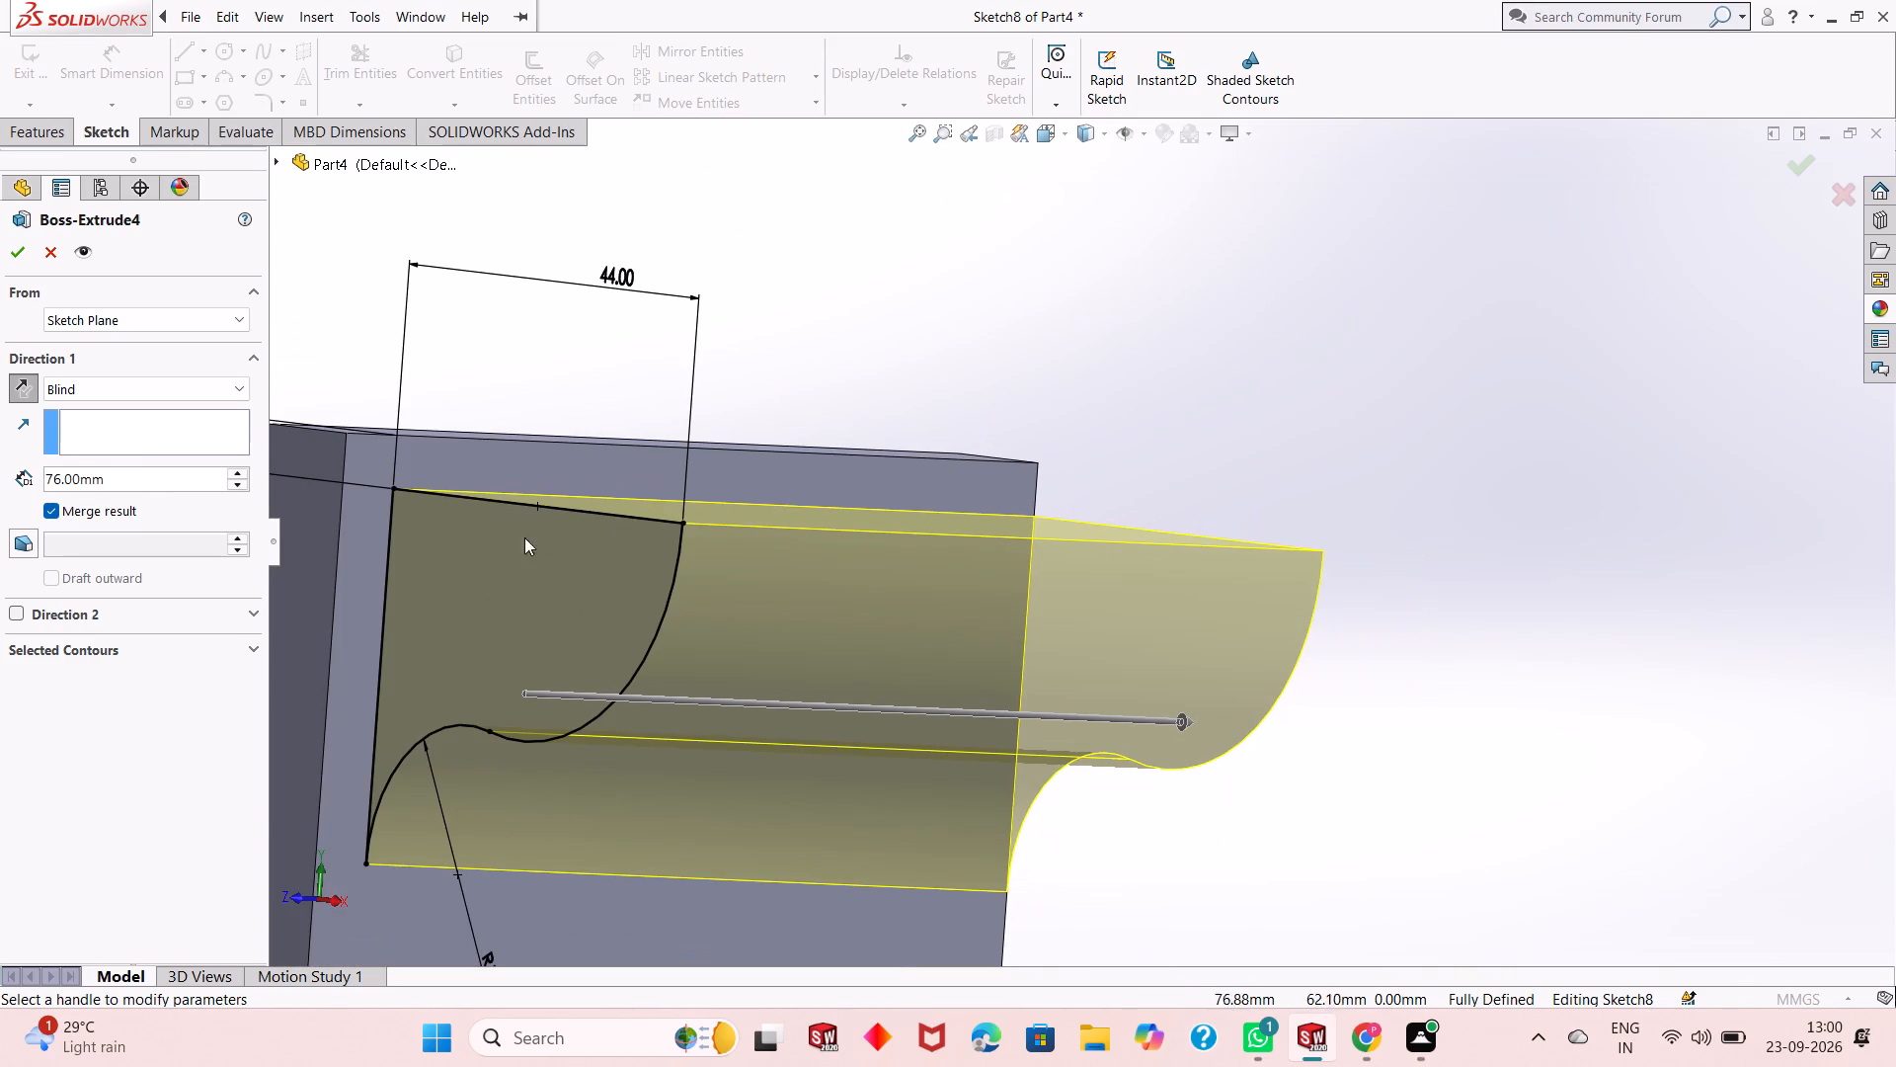
double_click(120, 474)
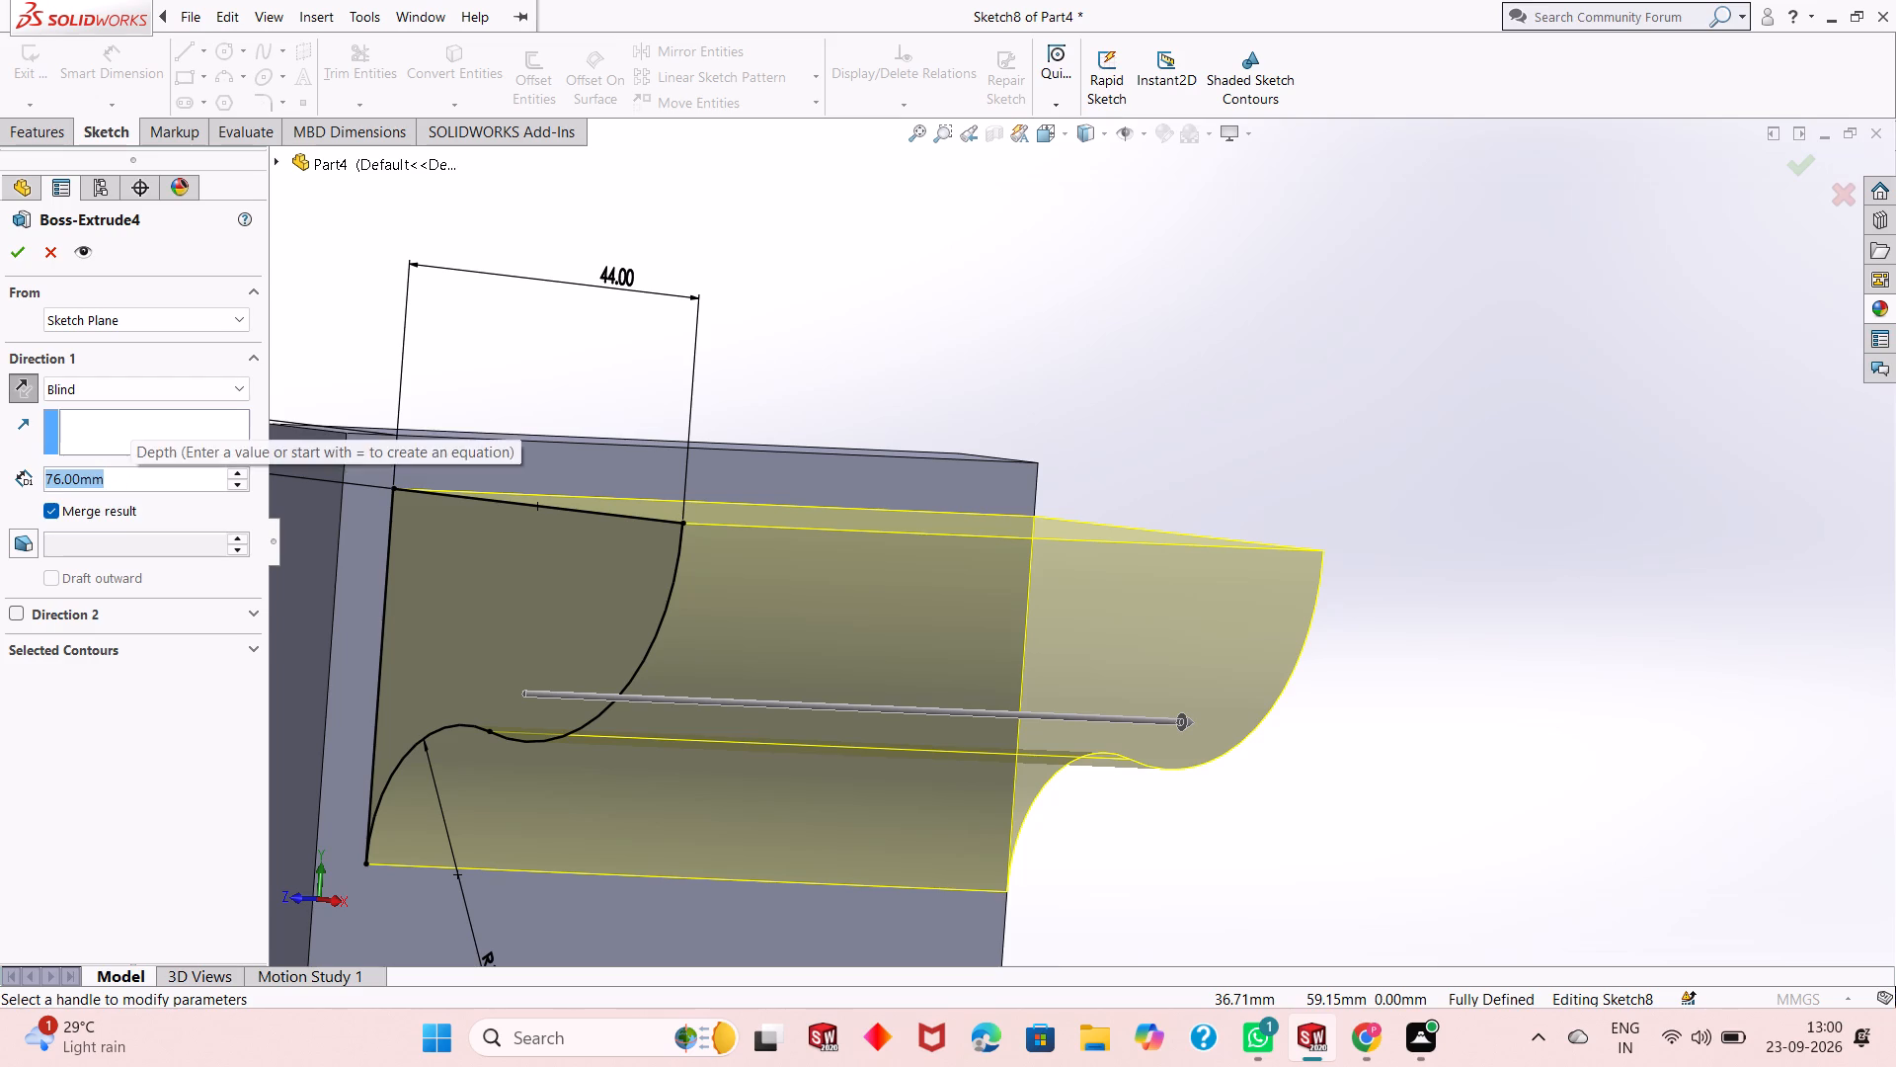
type("70")
key("Return")
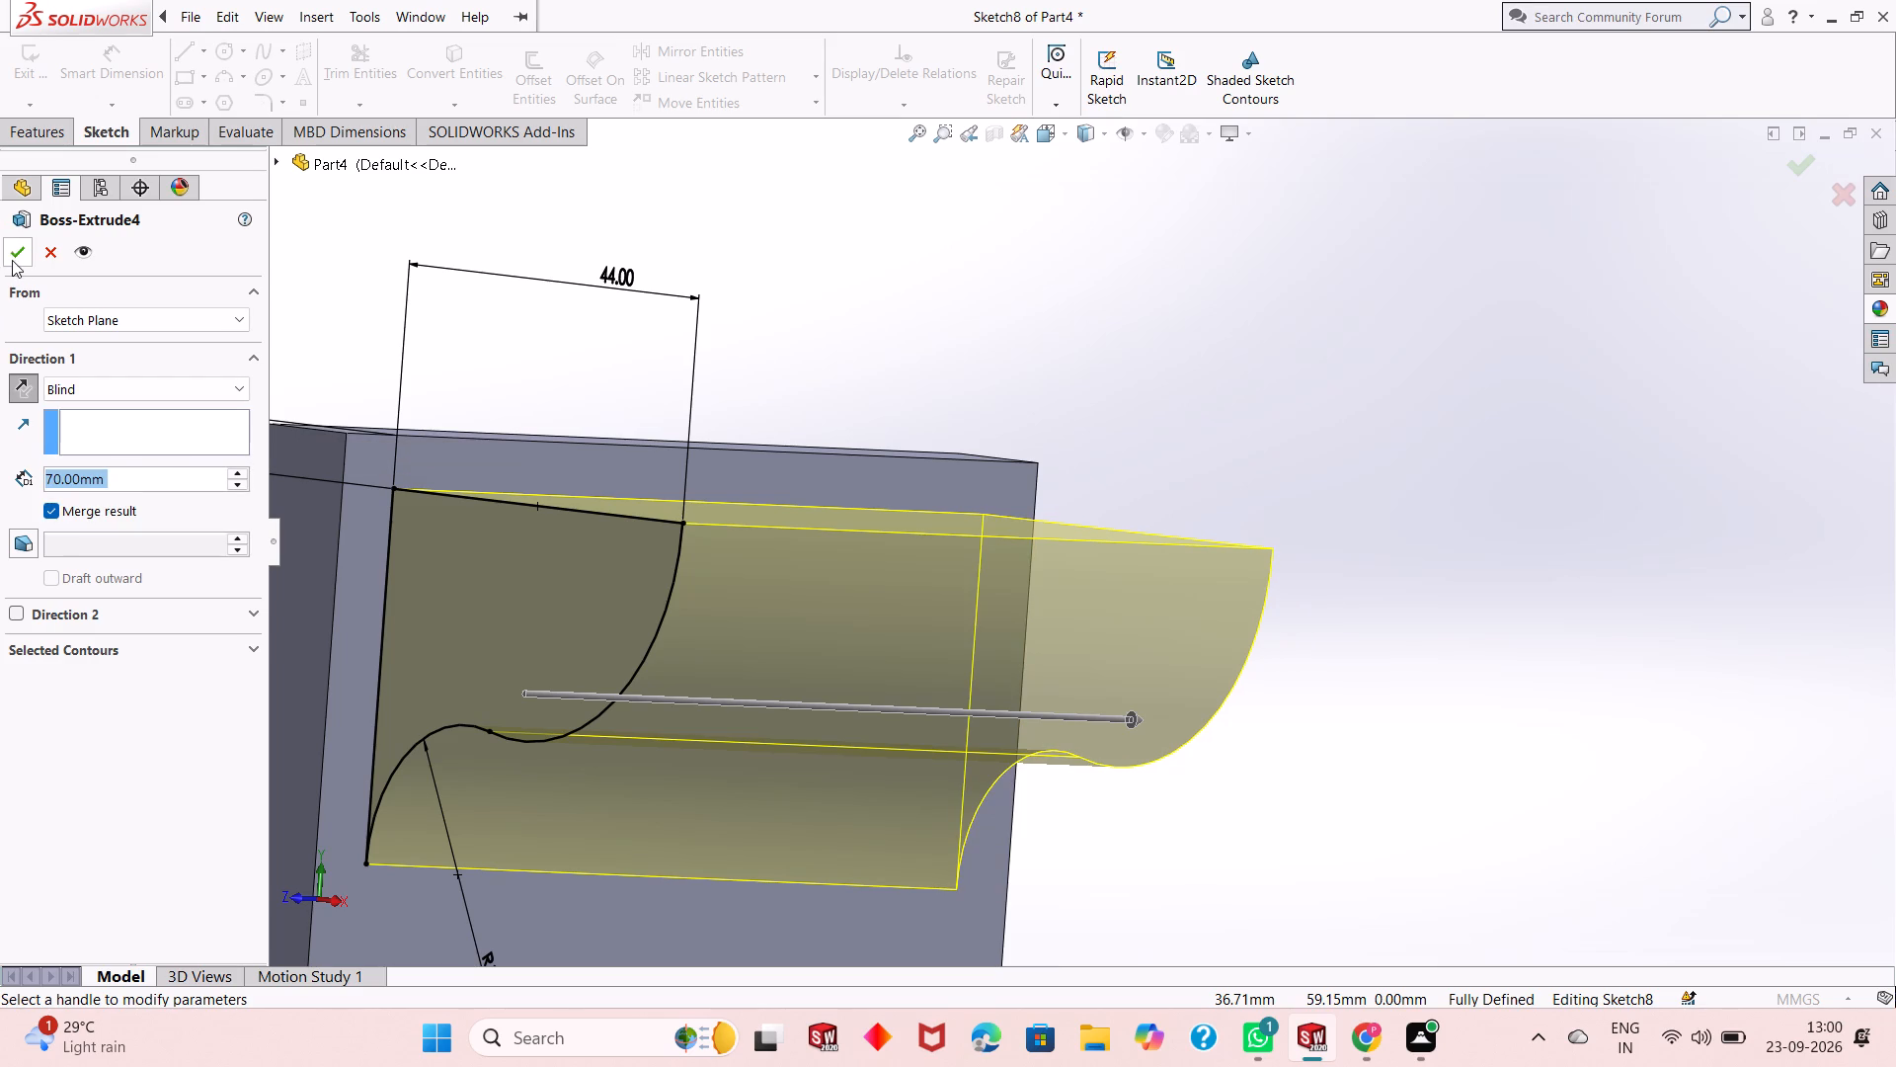
left_click(13, 260)
Sketch a circle about 18 mm in diameter on the overhang's front end face, centred on the midpoint of its top edge.
scroll(1220, 498, "up", 1)
middle_click_drag(1221, 499, 1081, 497)
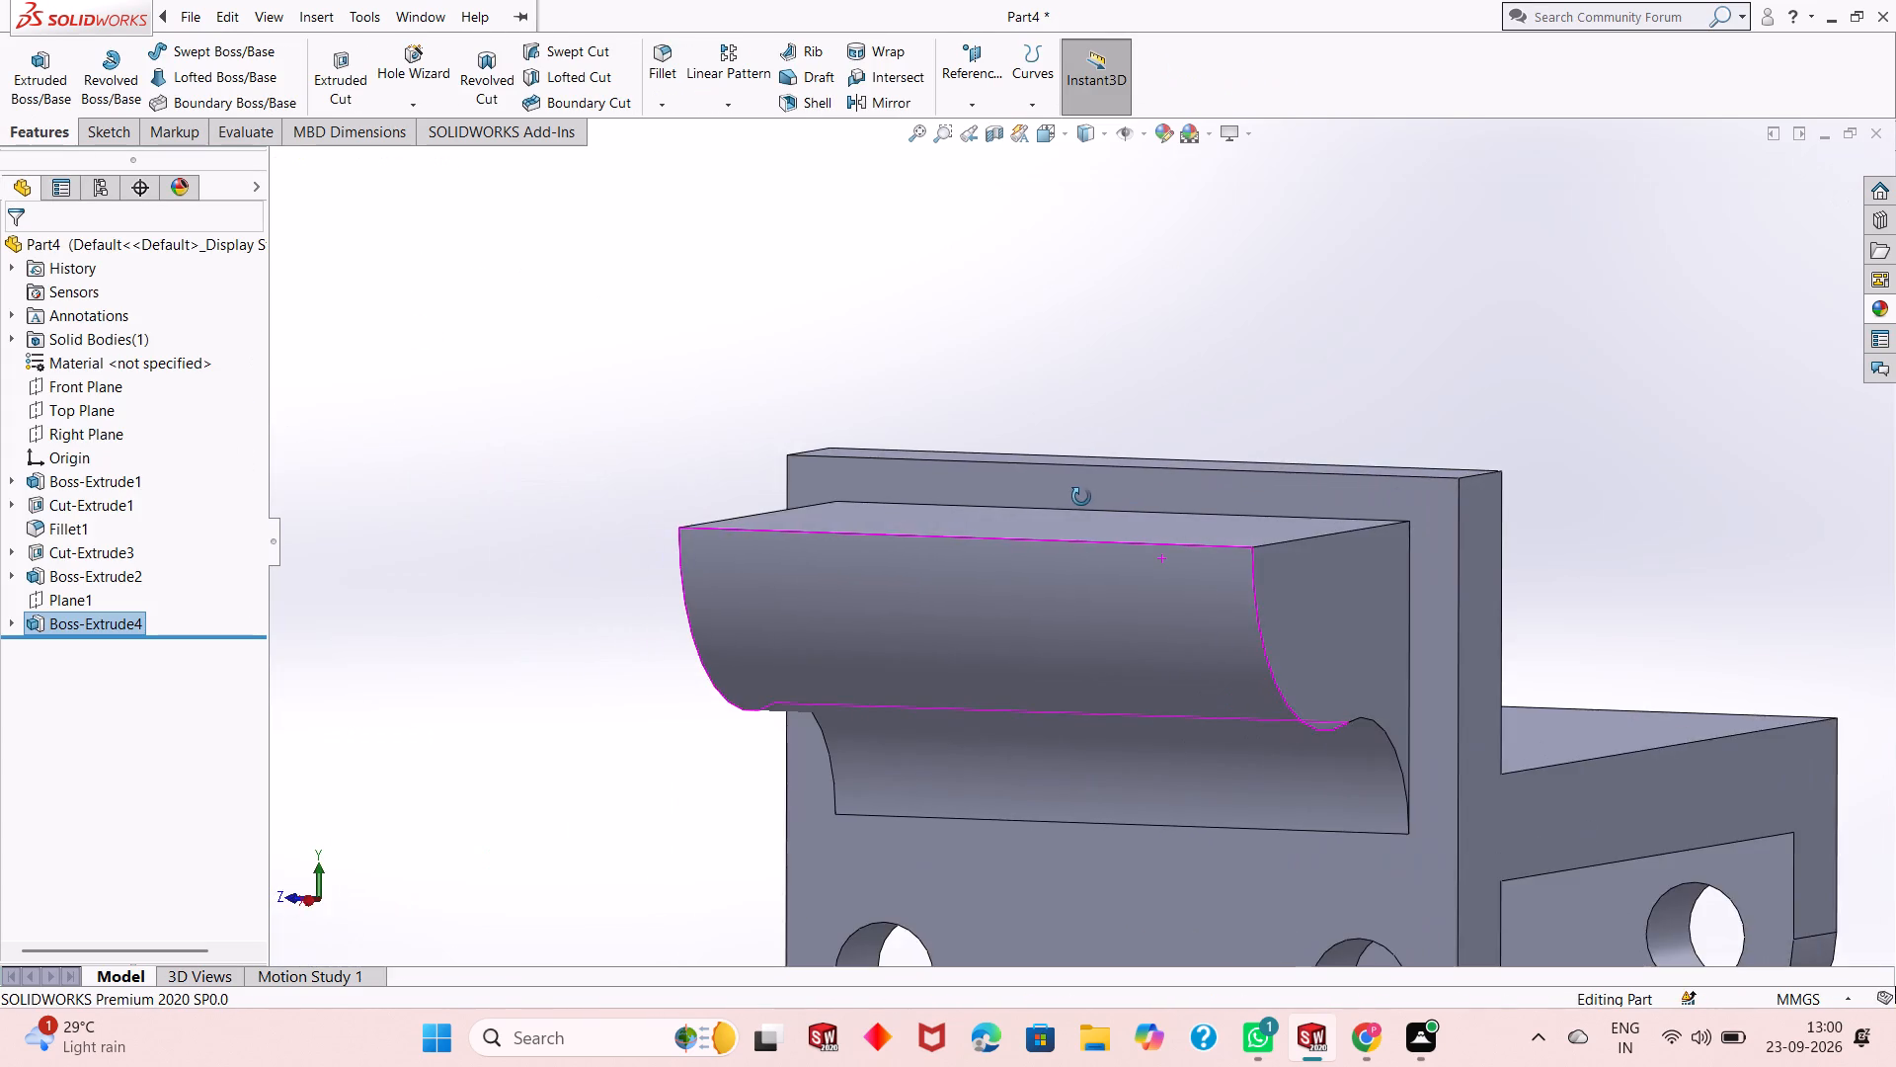
middle_click_drag(1081, 497, 1379, 505)
scroll(1159, 492, "up", 2)
scroll(1026, 631, "up", 1)
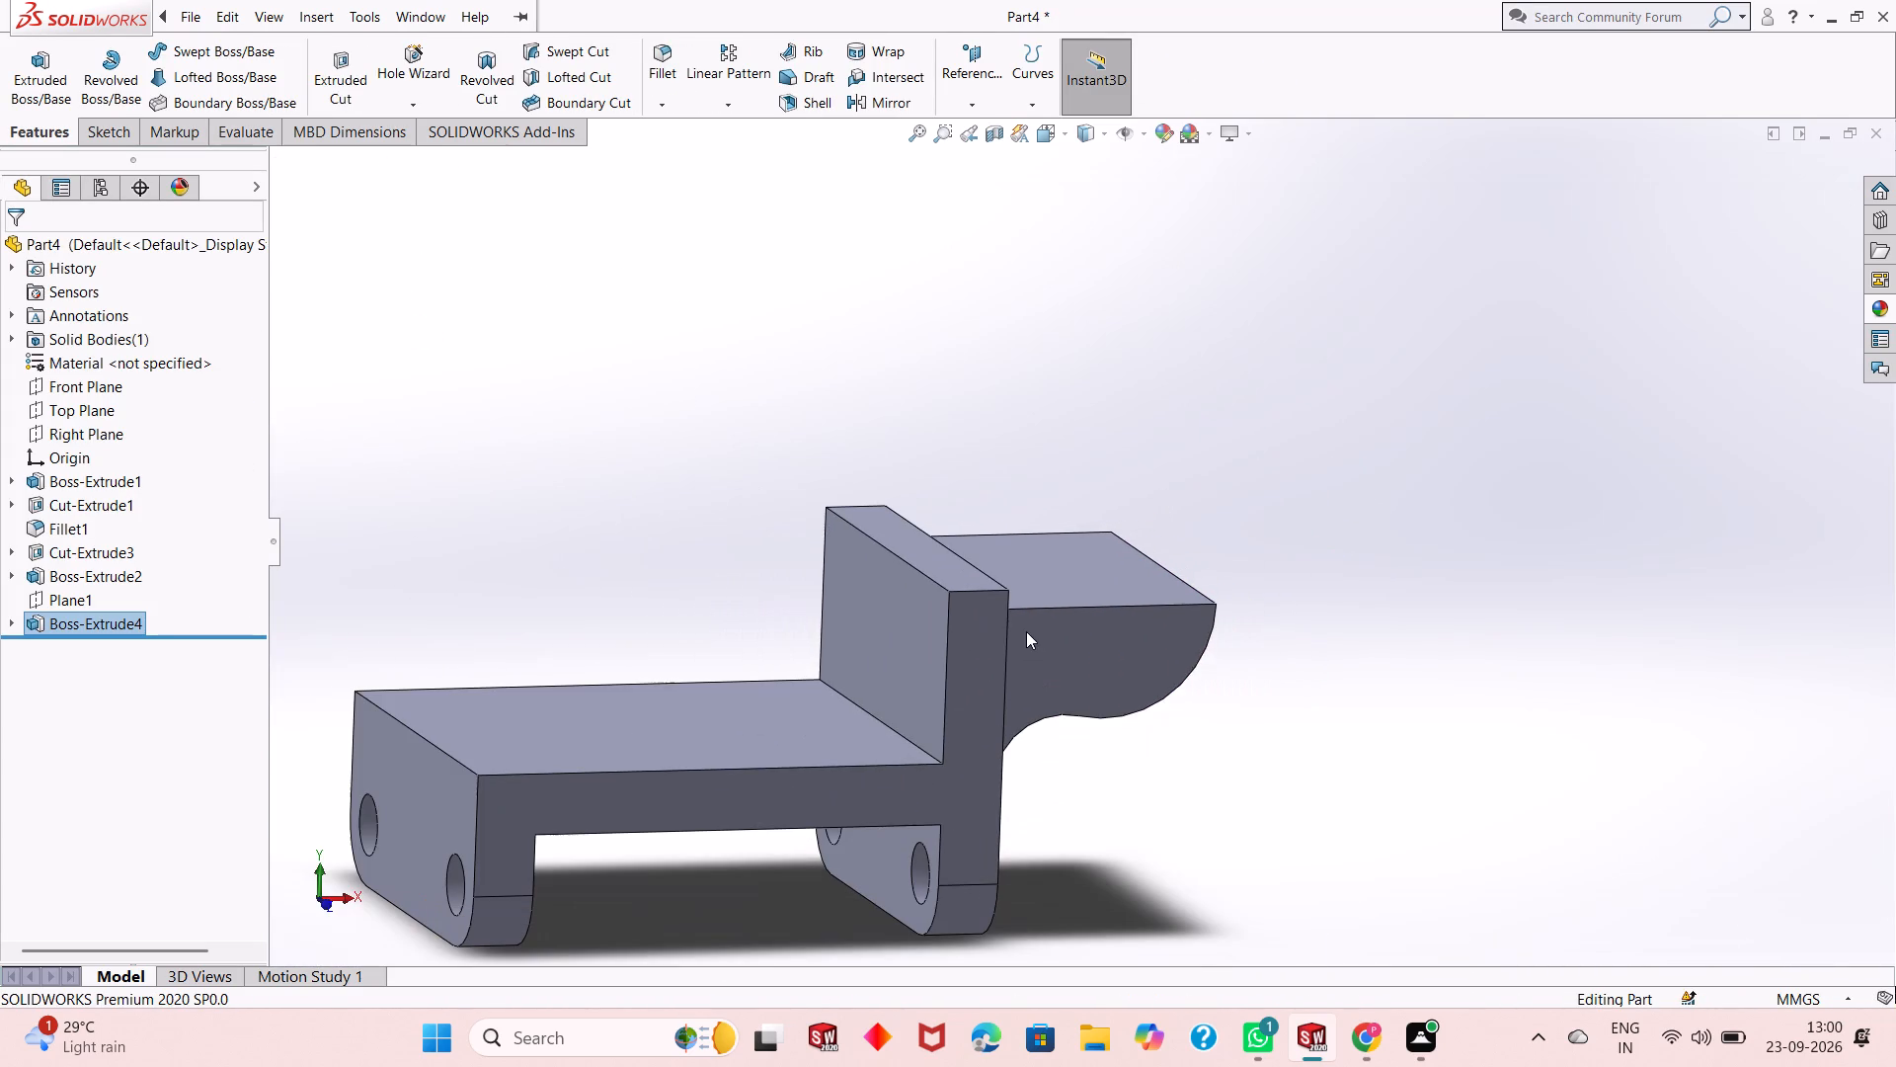
left_click(1141, 646)
left_click(1221, 589)
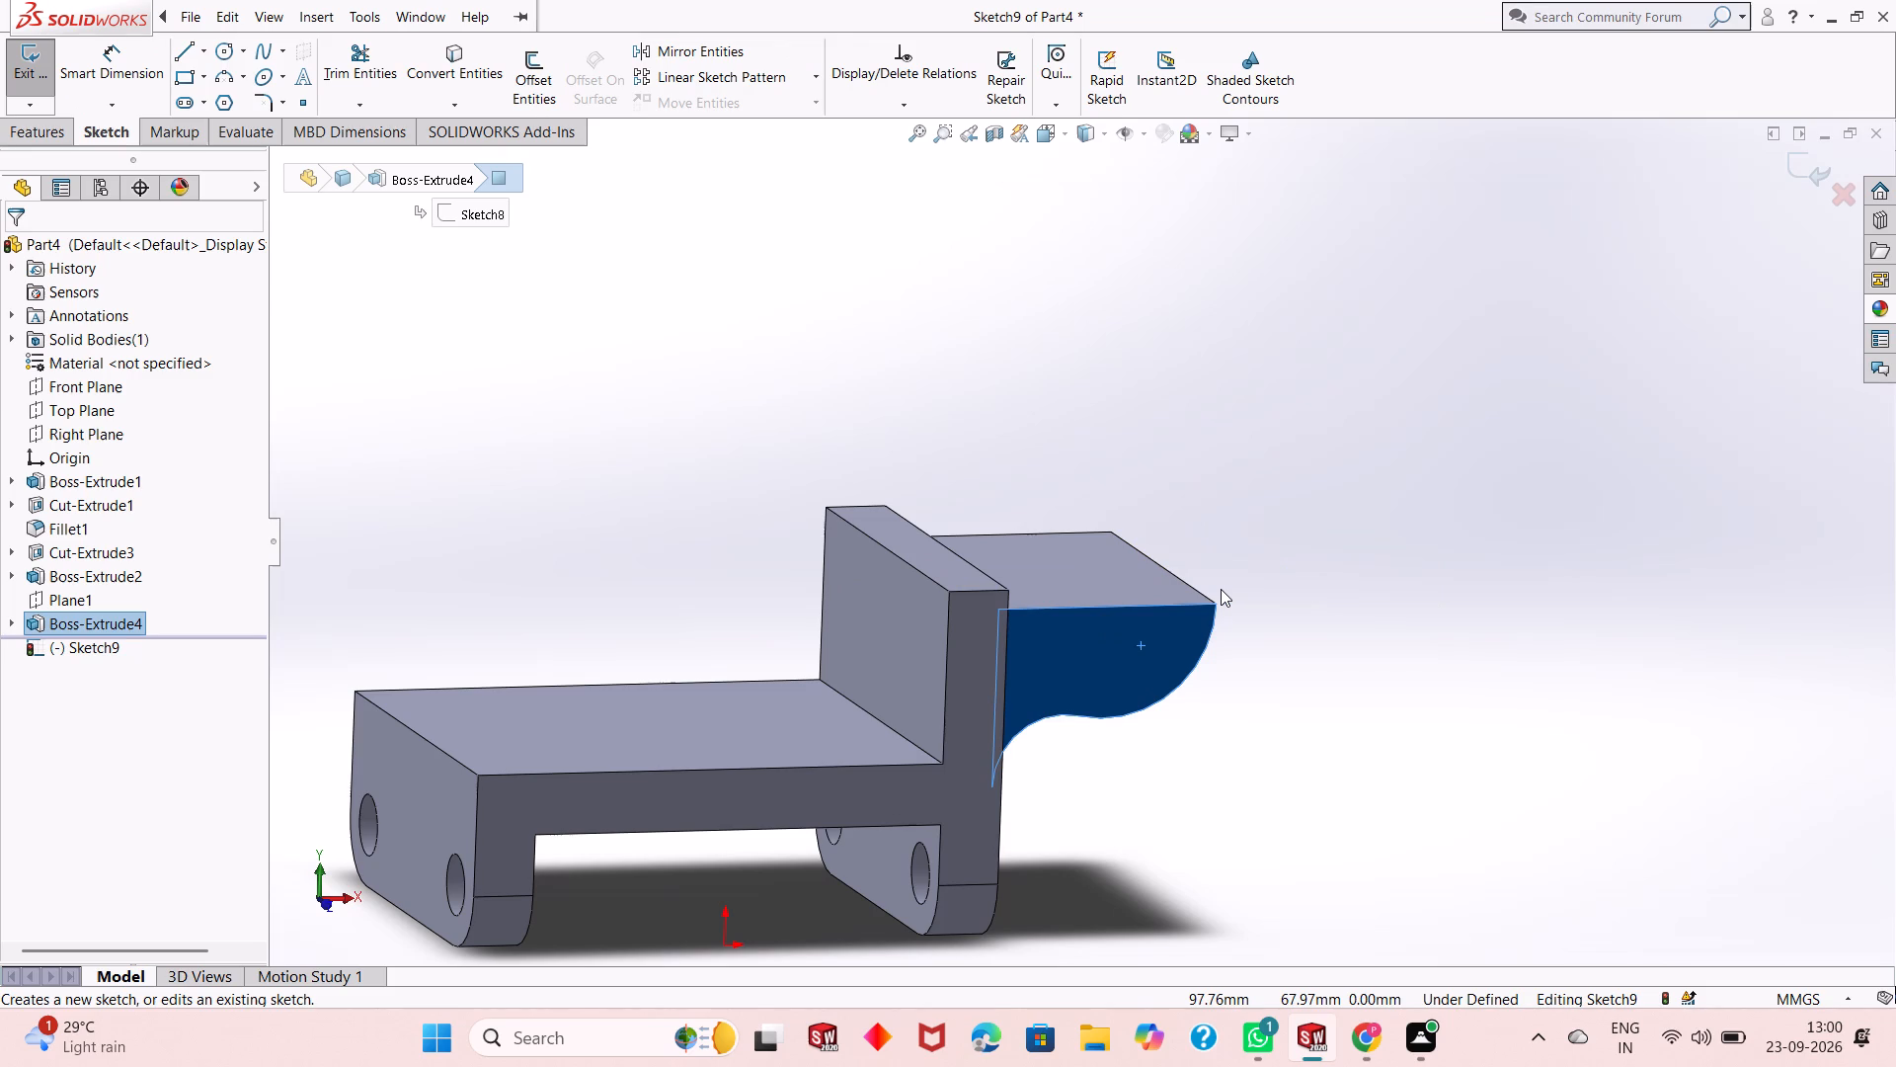
key("ctrl+8")
scroll(1443, 495, "up", 1)
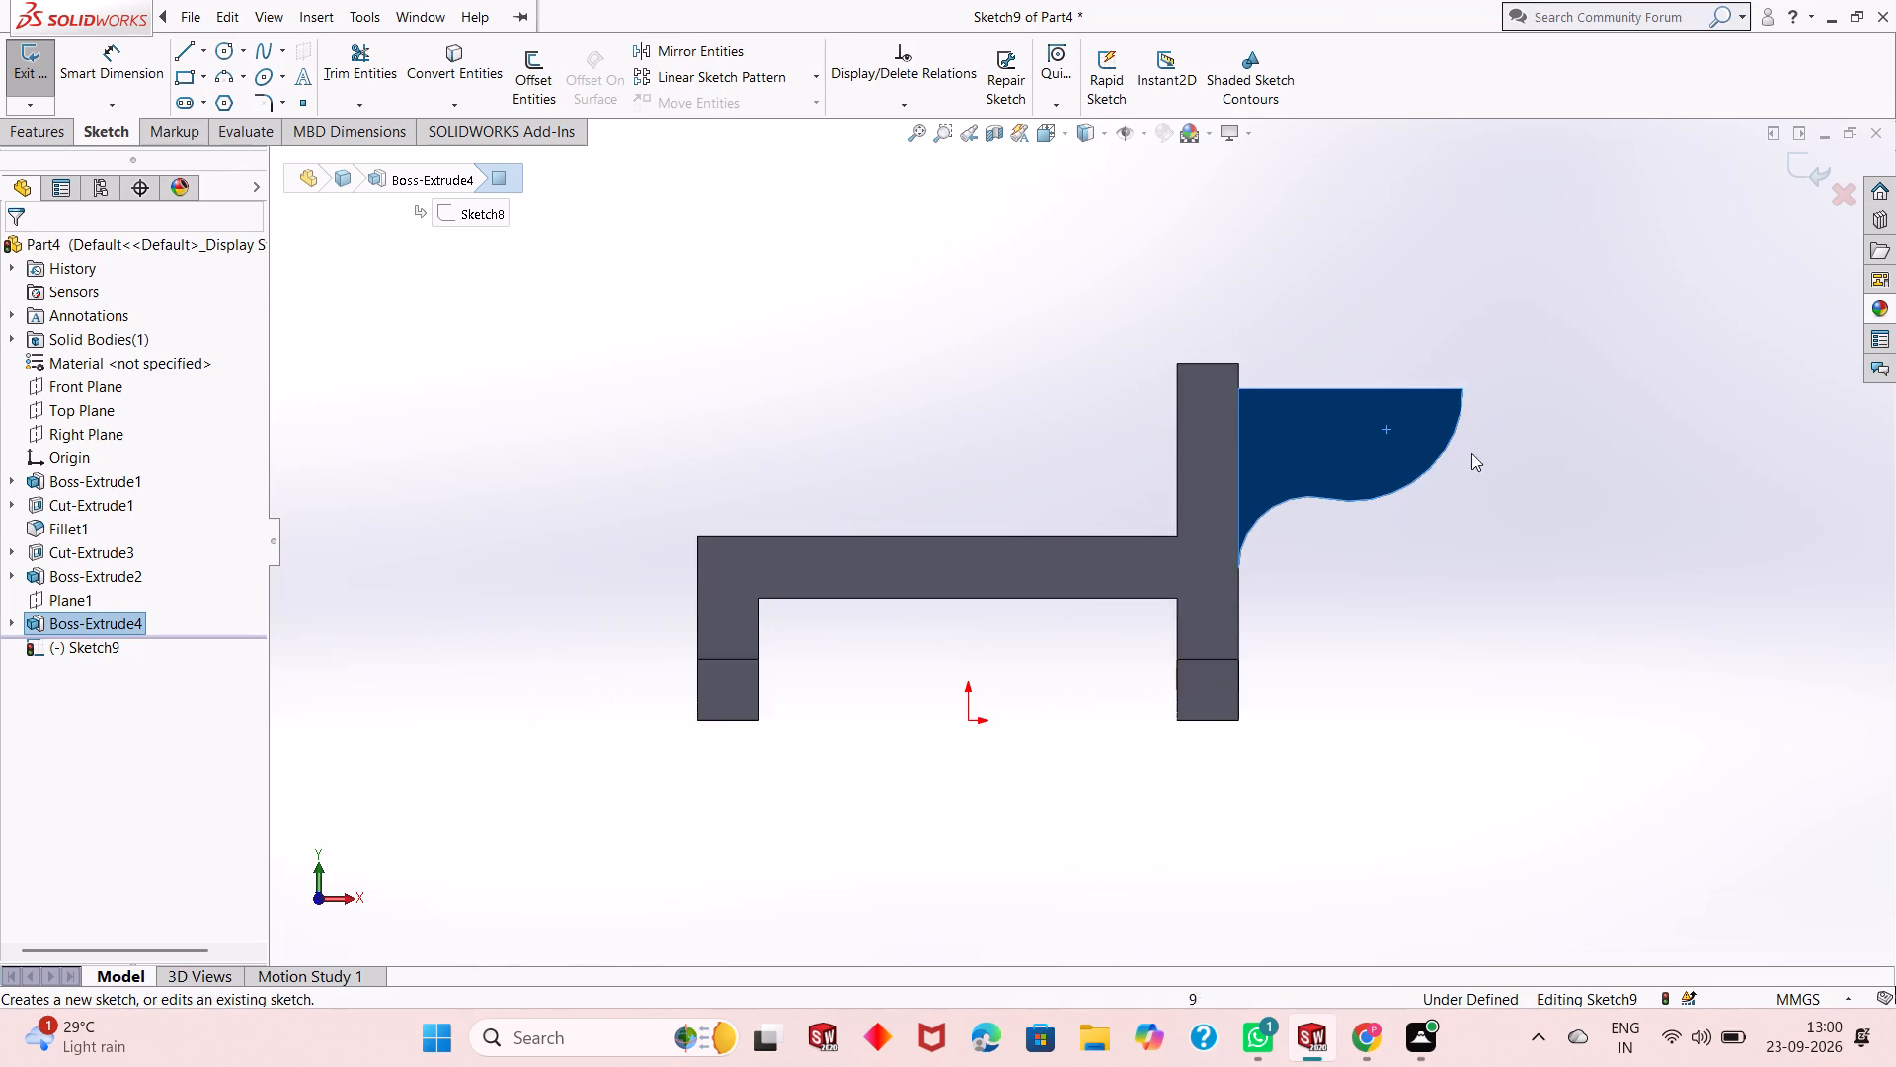
scroll(1483, 417, "down", 1)
left_click(1497, 549)
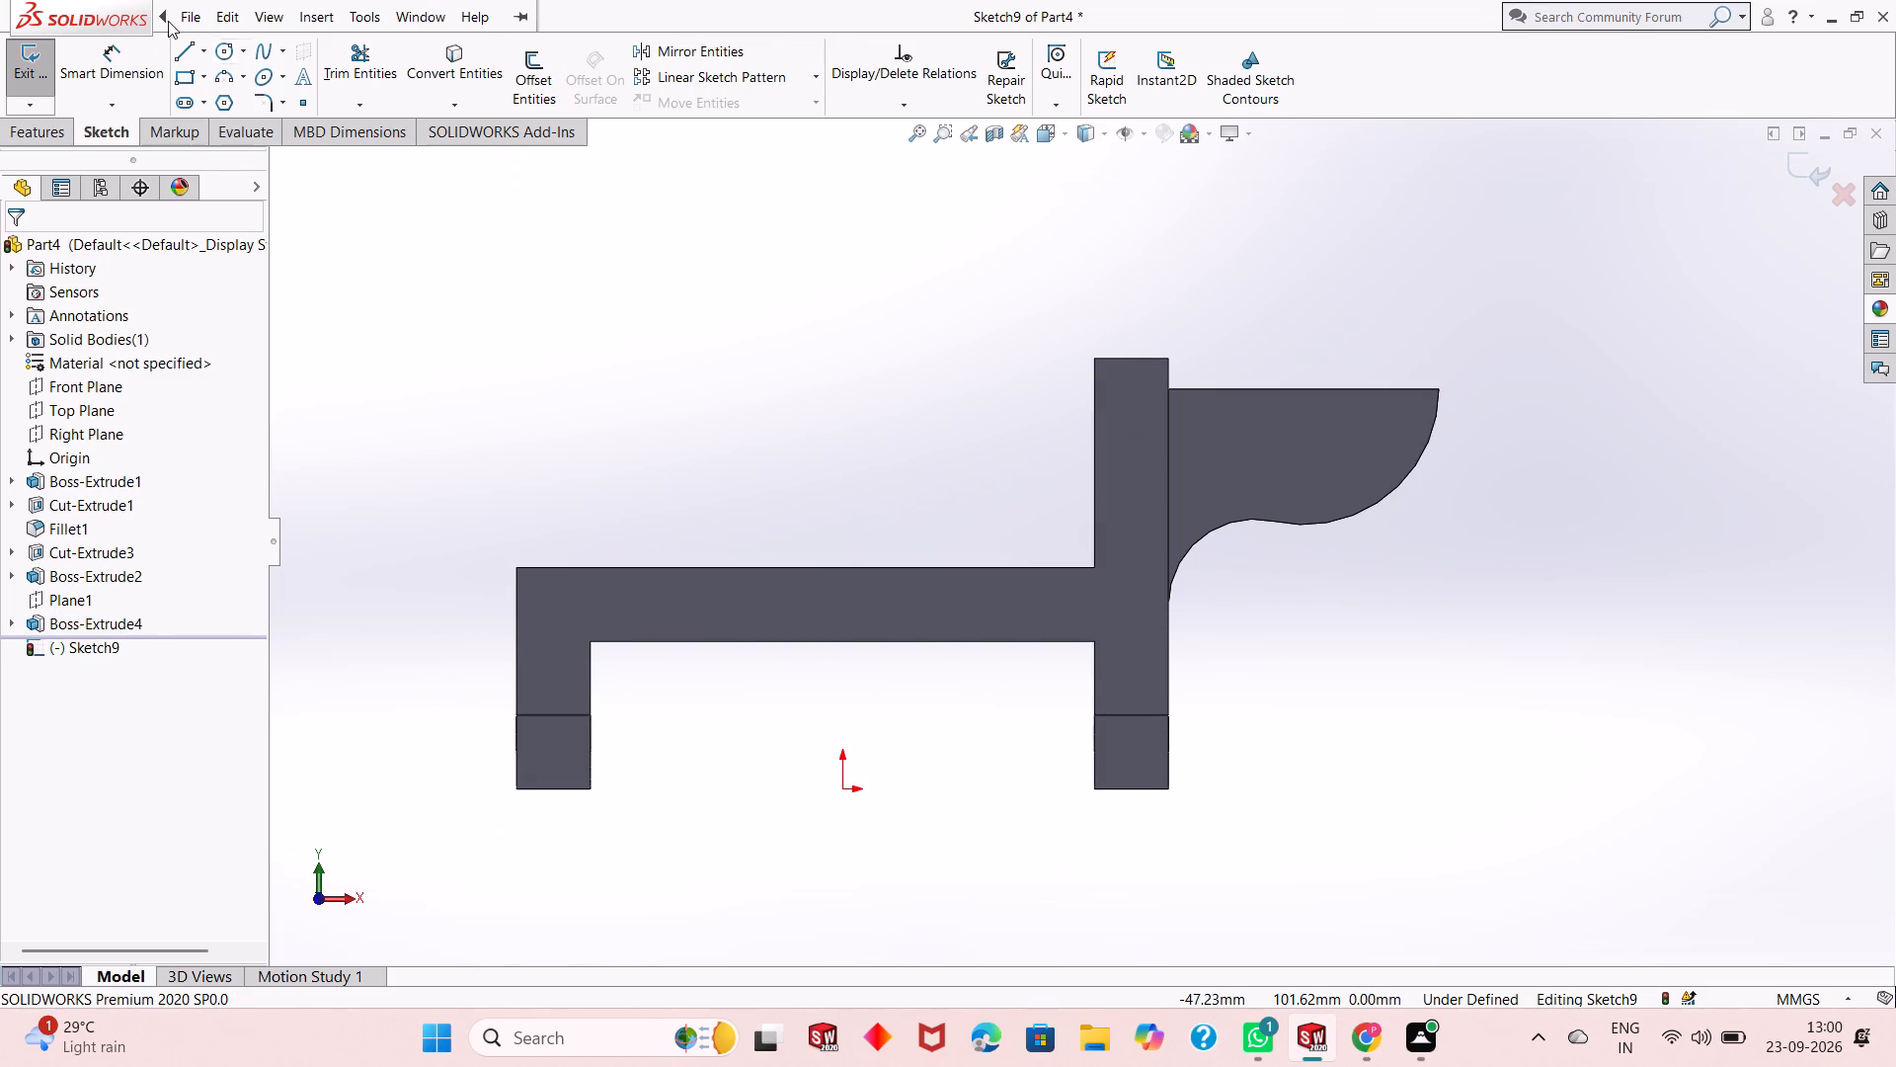
left_click(659, 215)
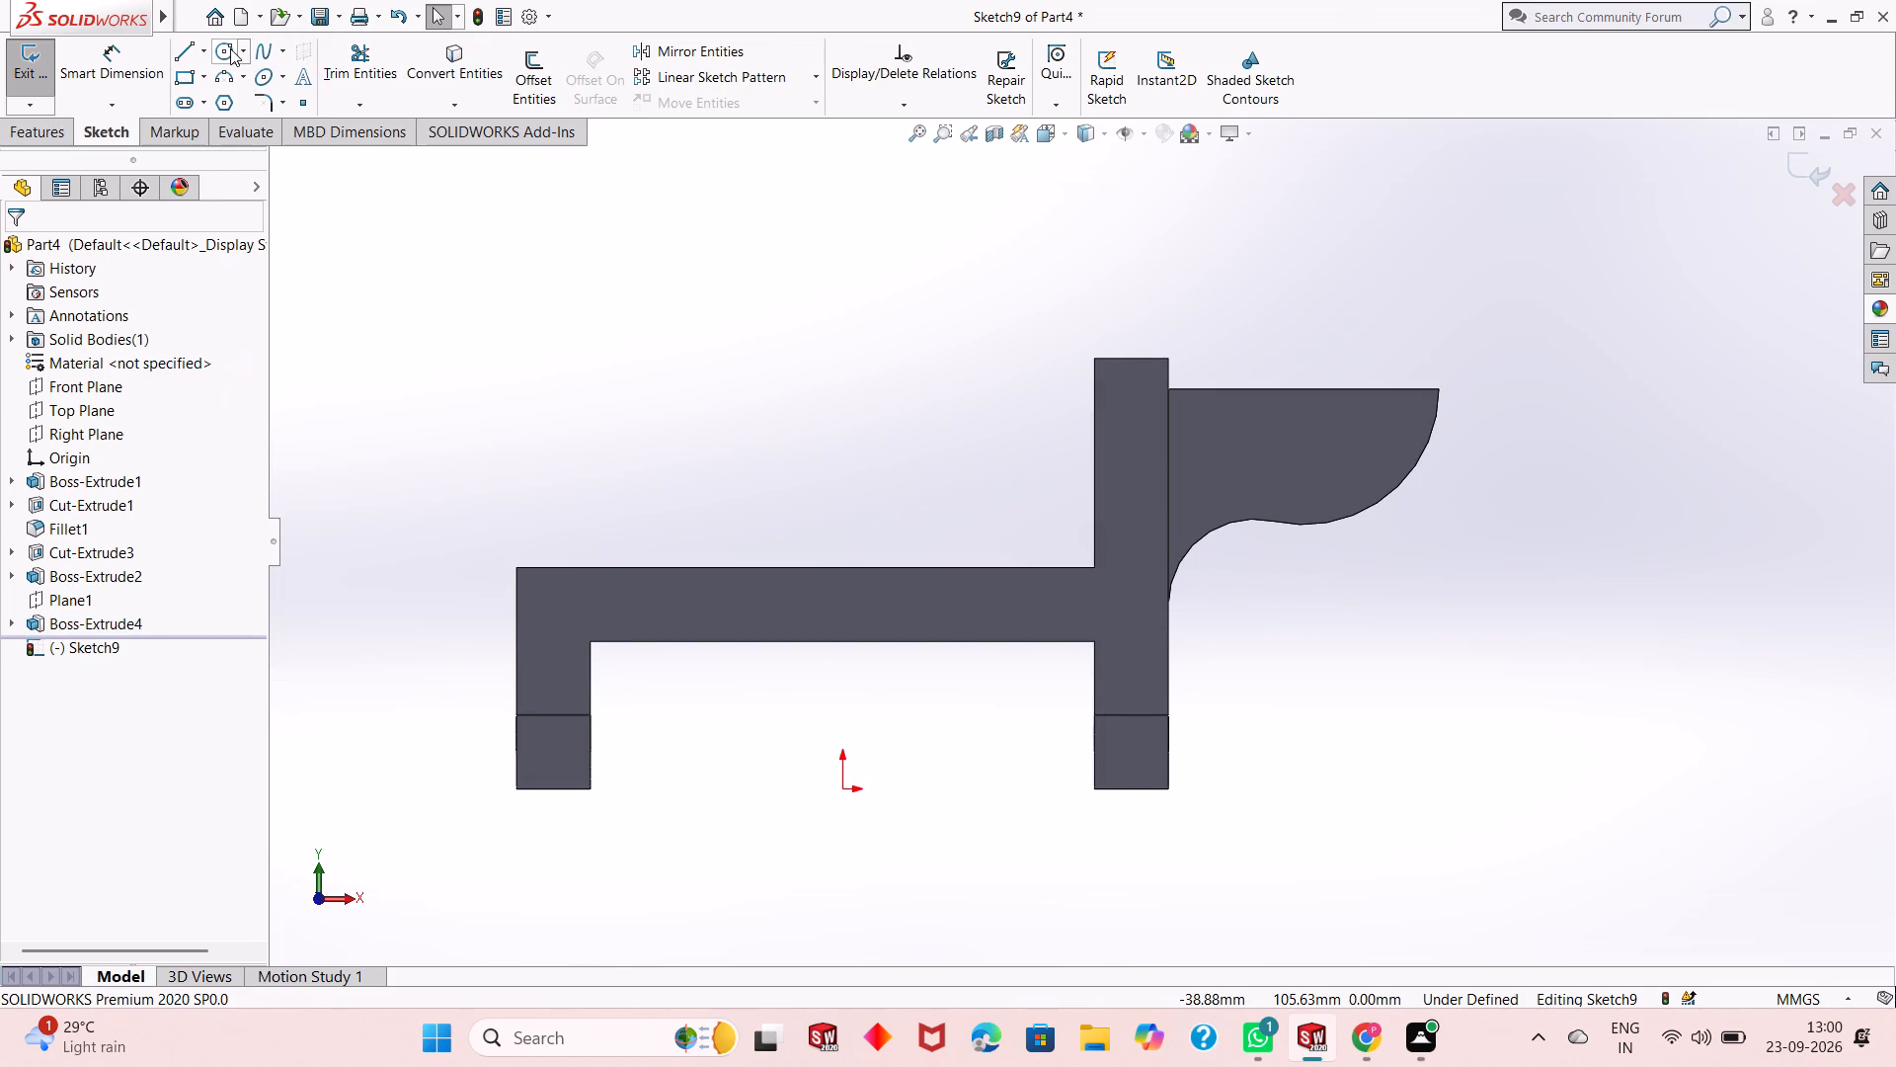
left_click(230, 48)
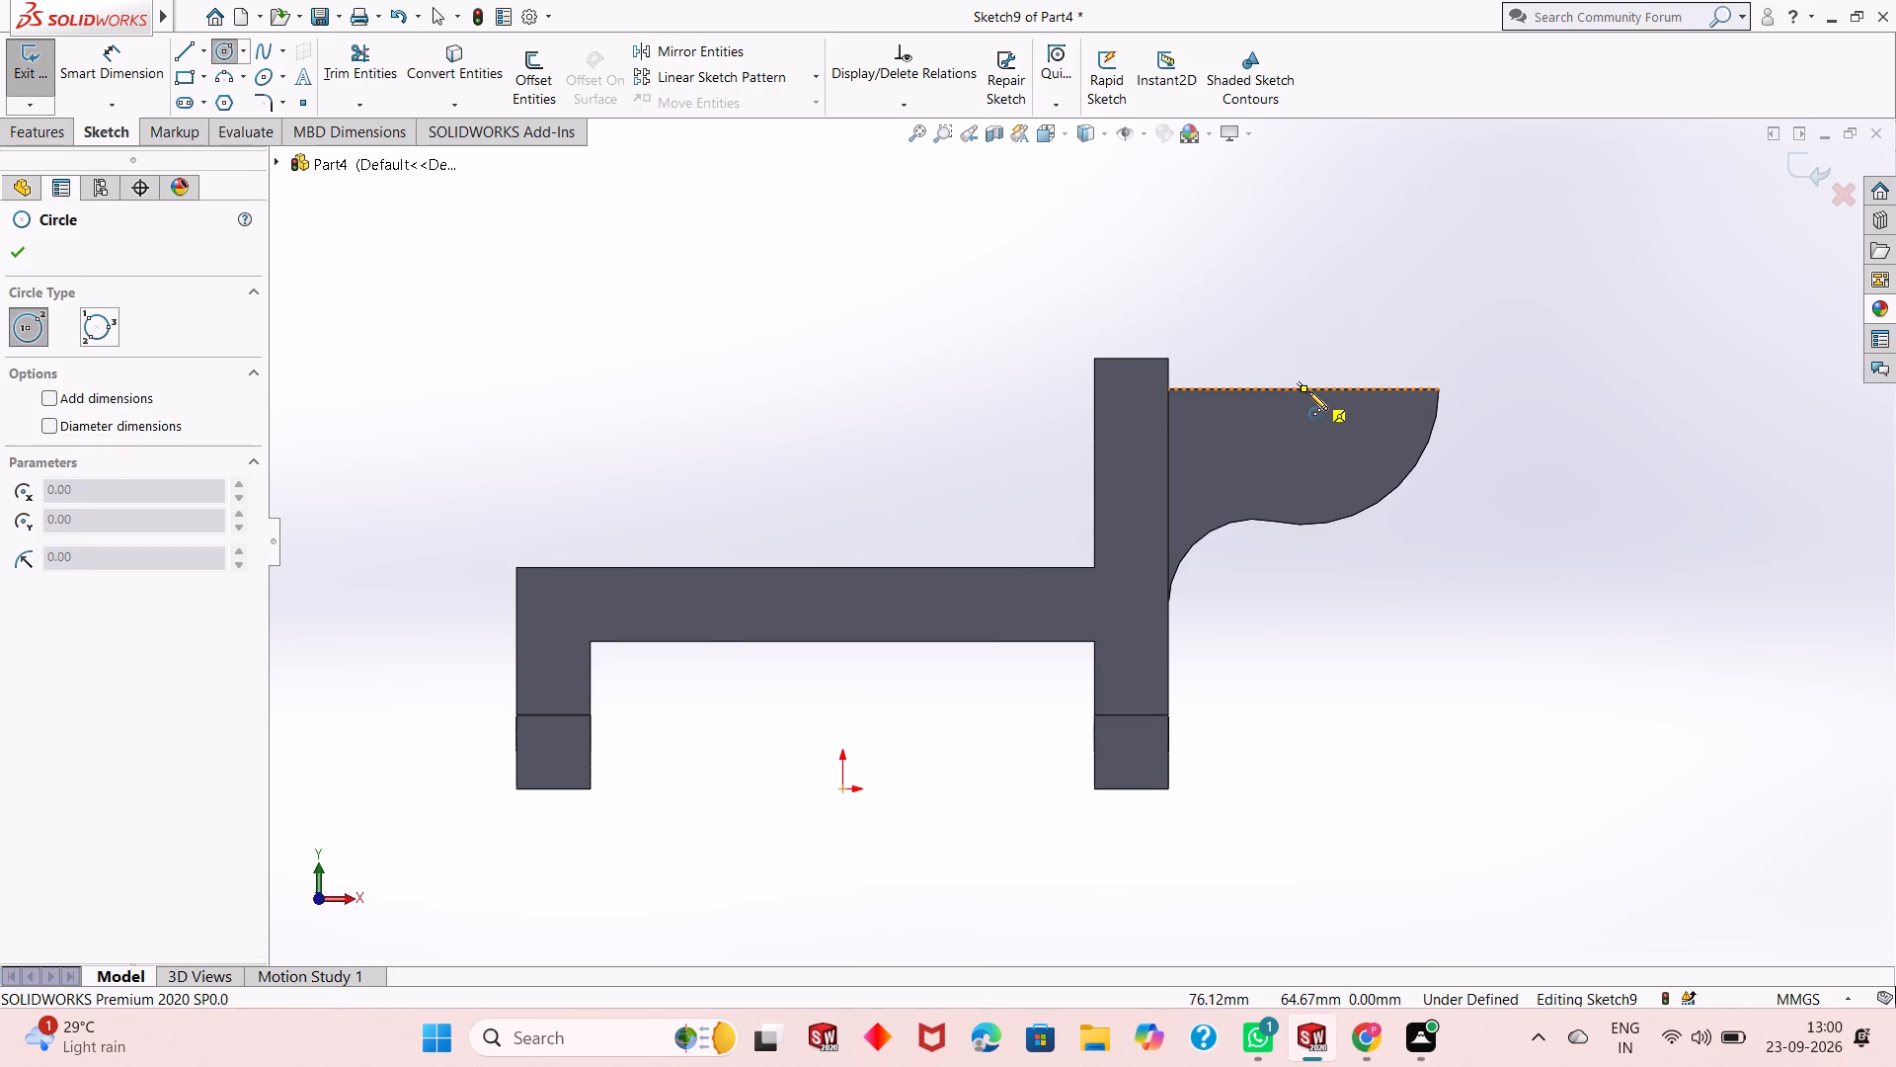
left_click(1307, 391)
left_click(1327, 340)
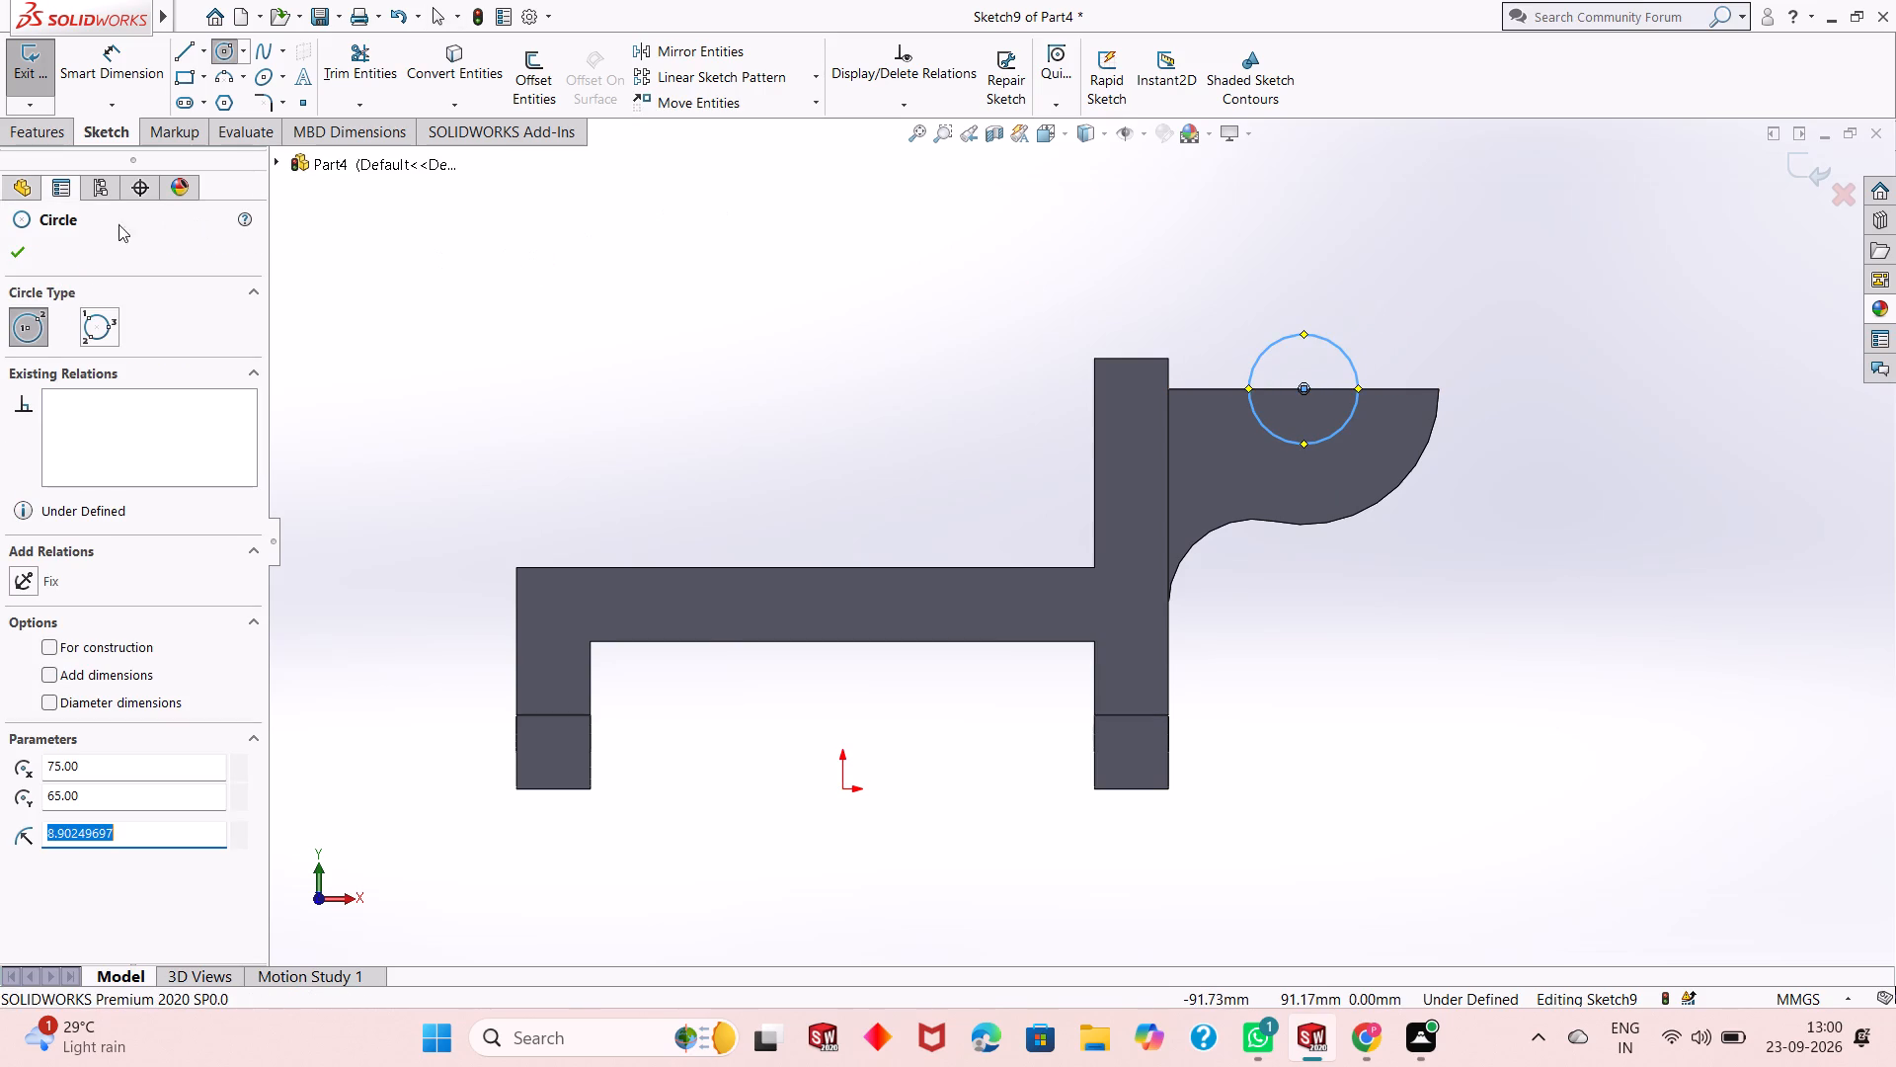
left_click(27, 257)
Dimension the circle's diameter as 20 mm.
left_click(85, 77)
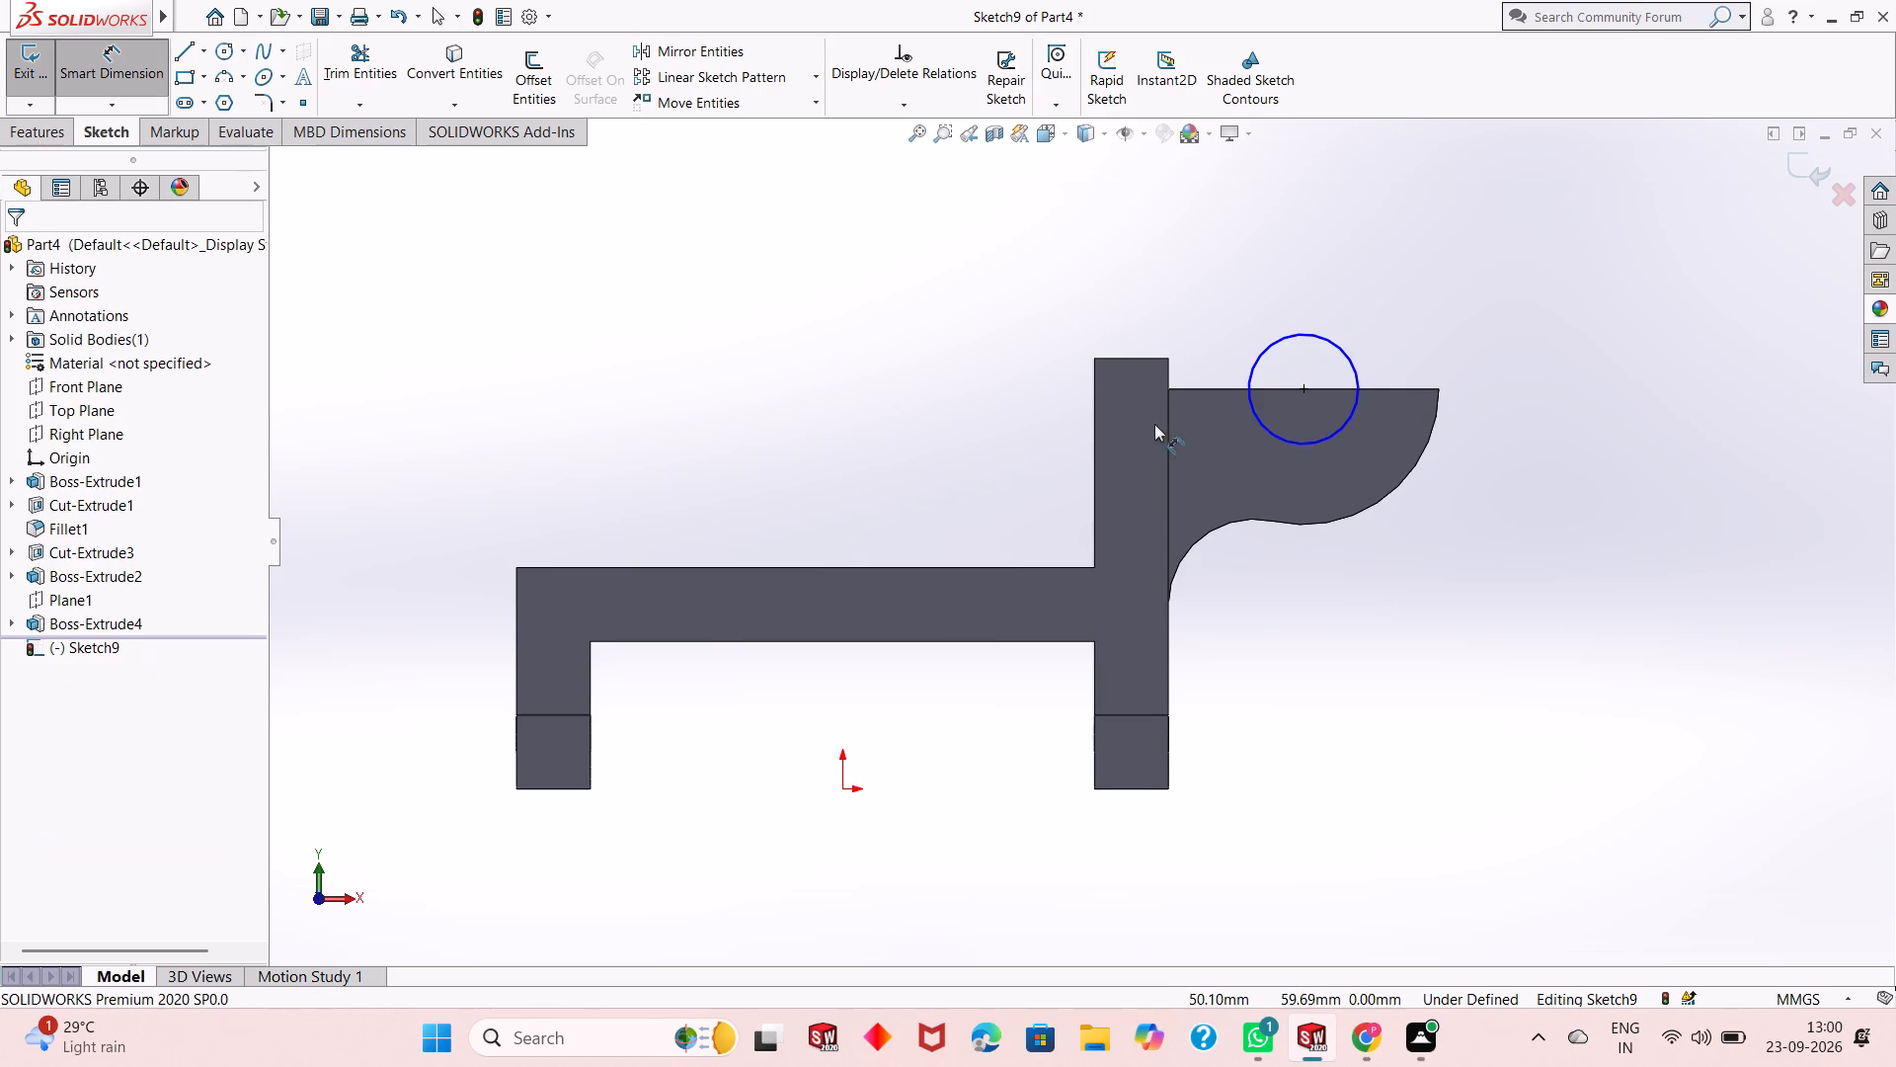
left_click(1325, 432)
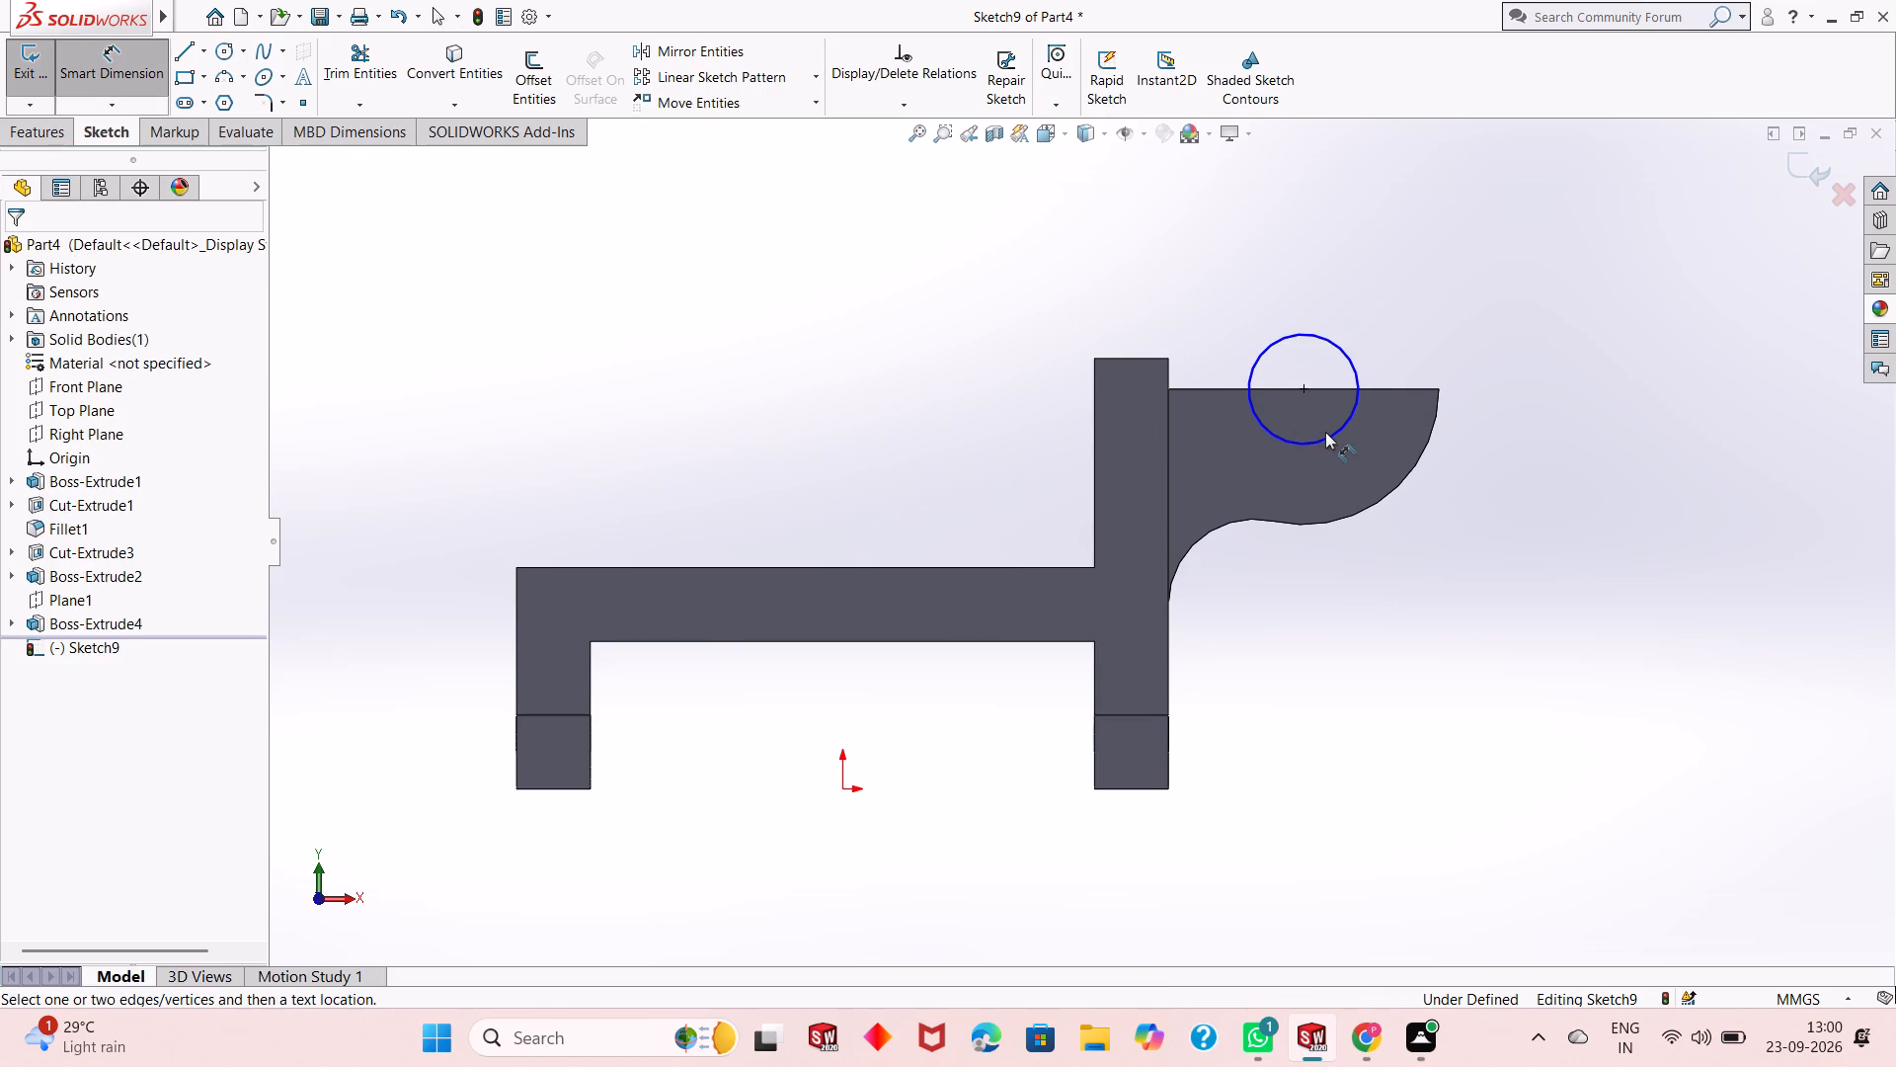
left_click(1331, 432)
left_click(1417, 571)
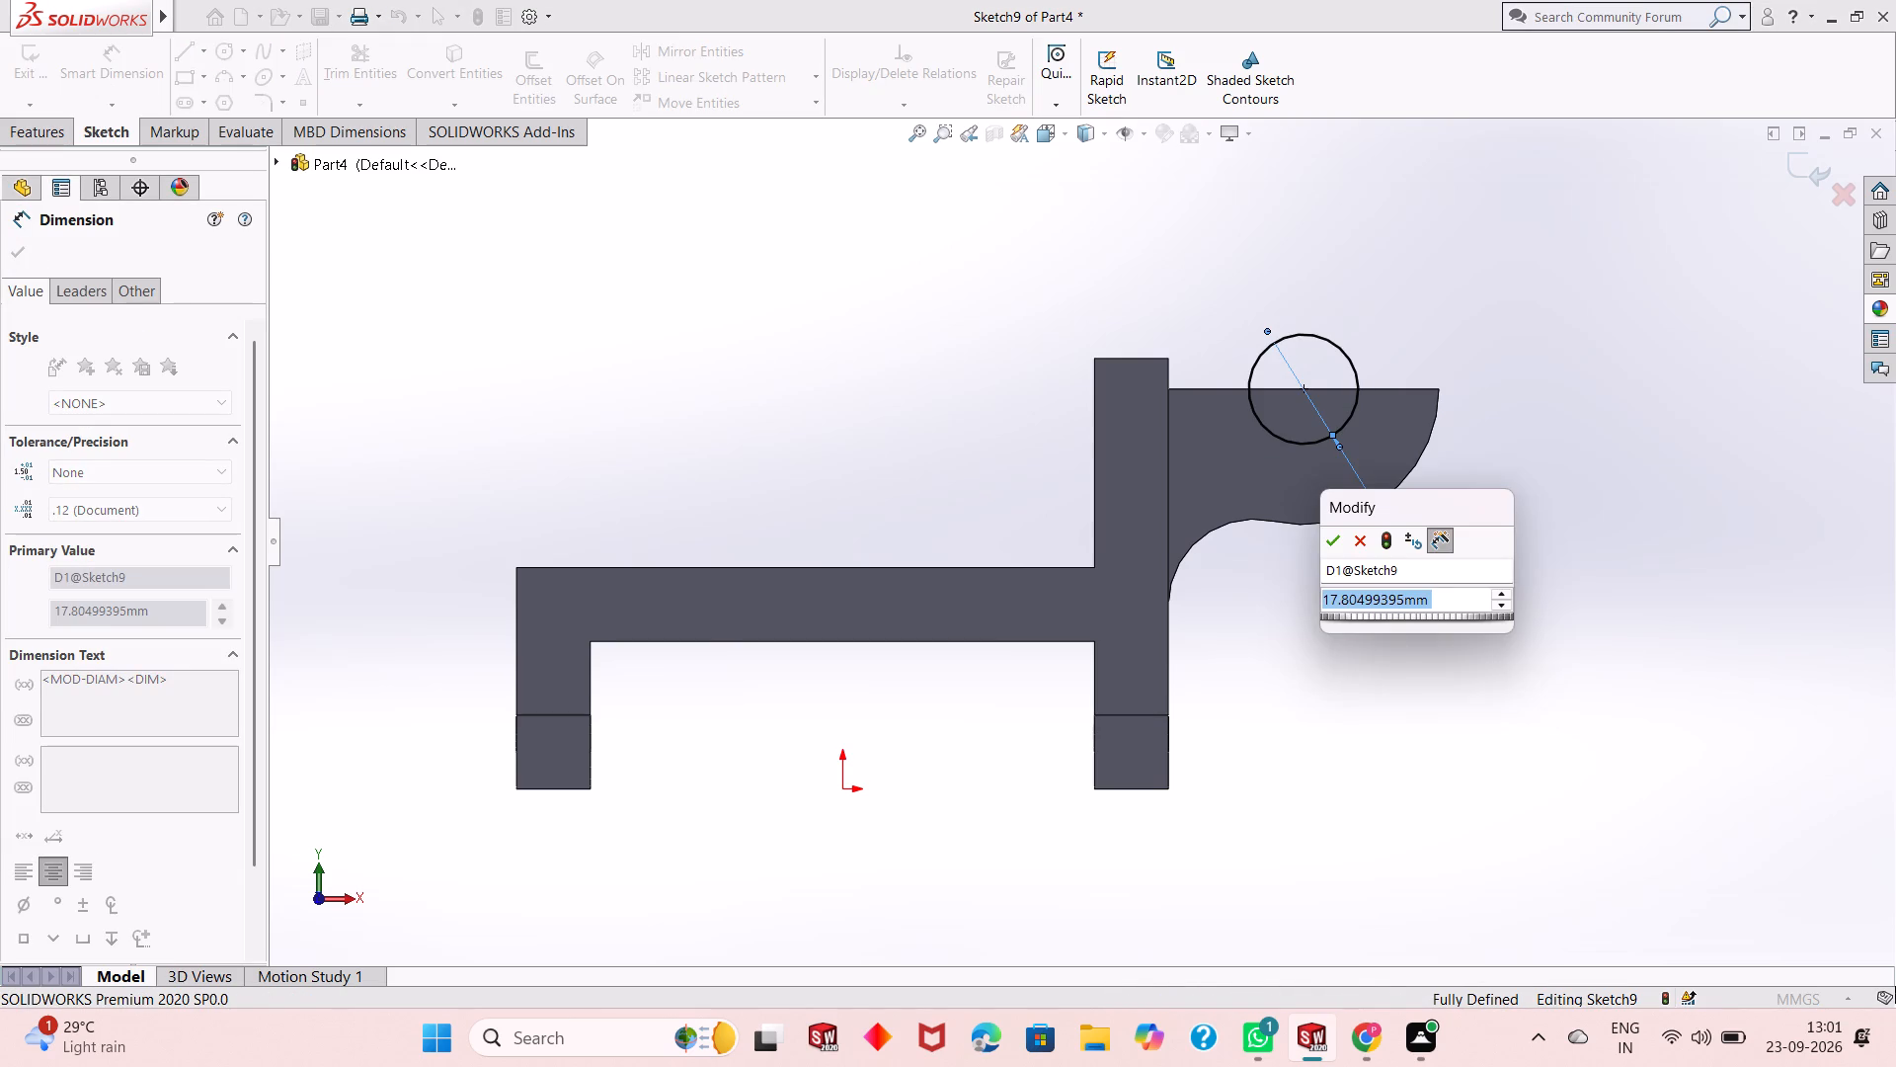
type("20")
key("Return")
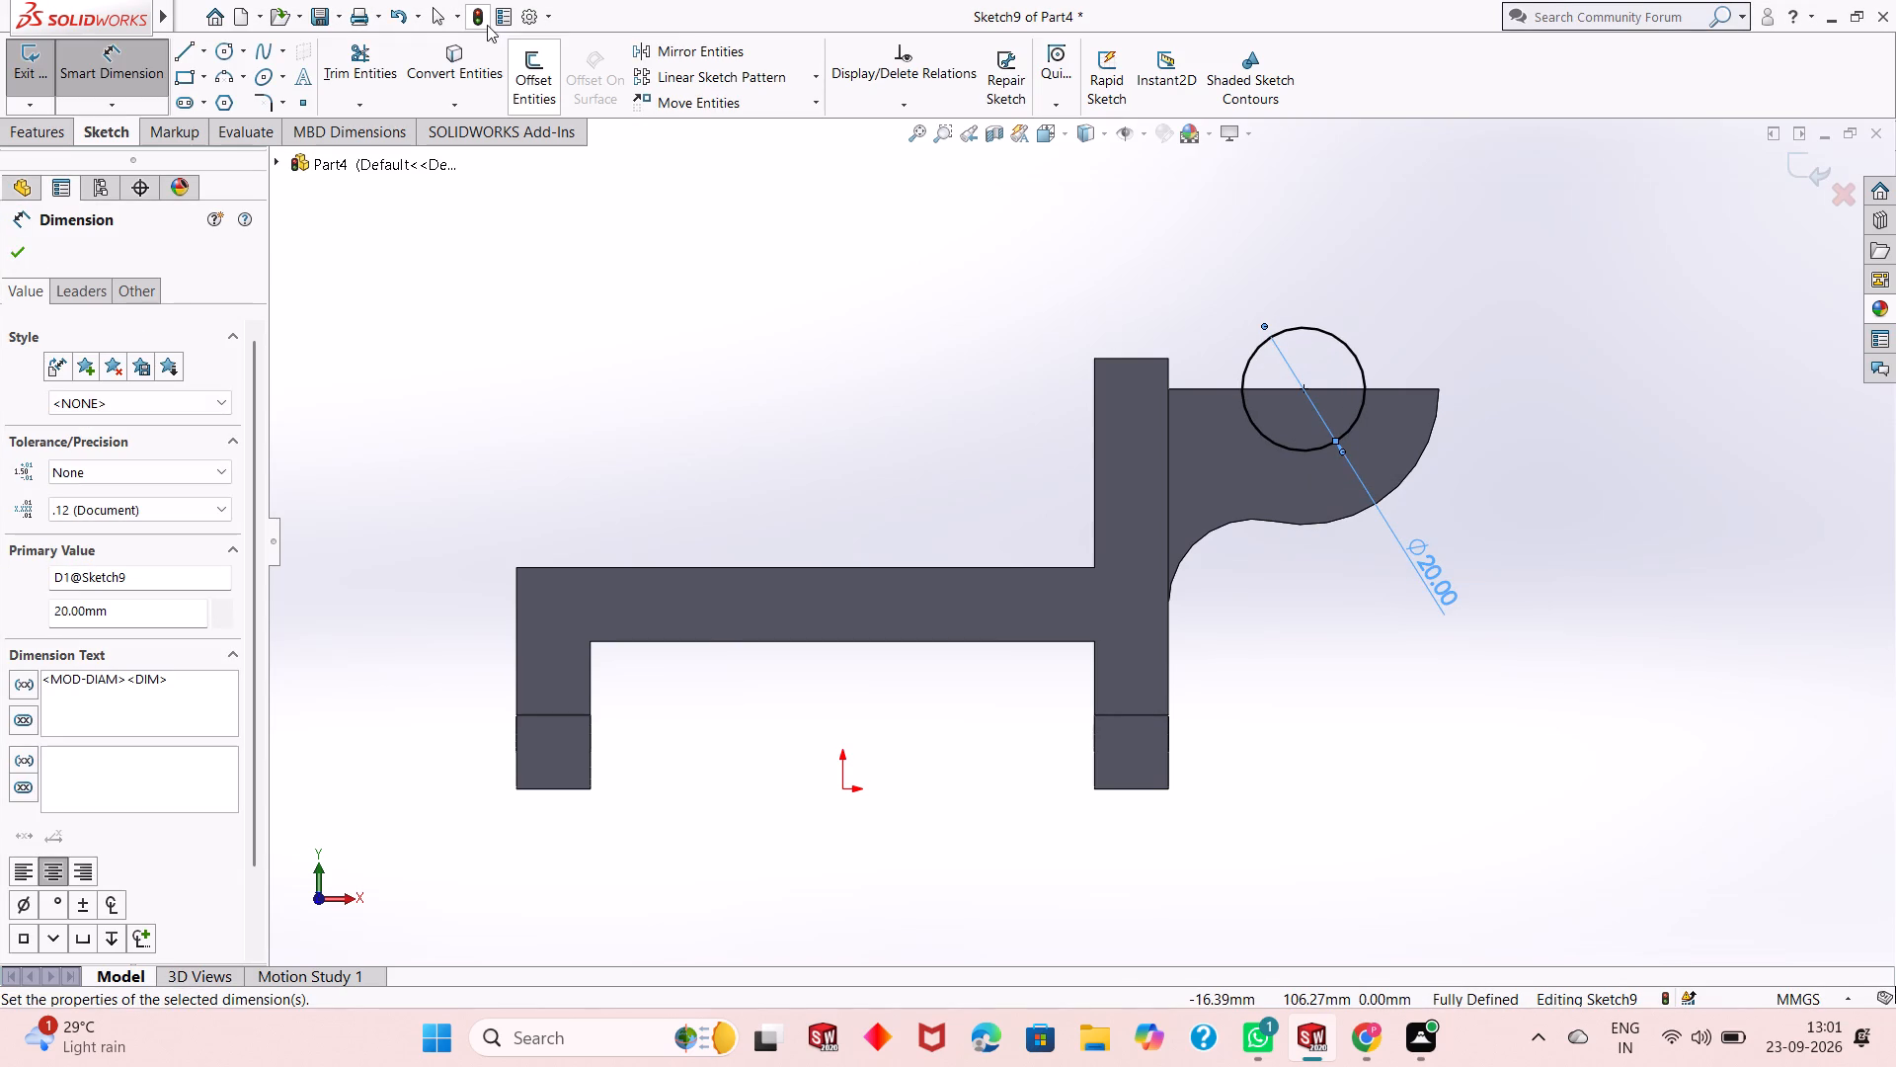
left_click(17, 253)
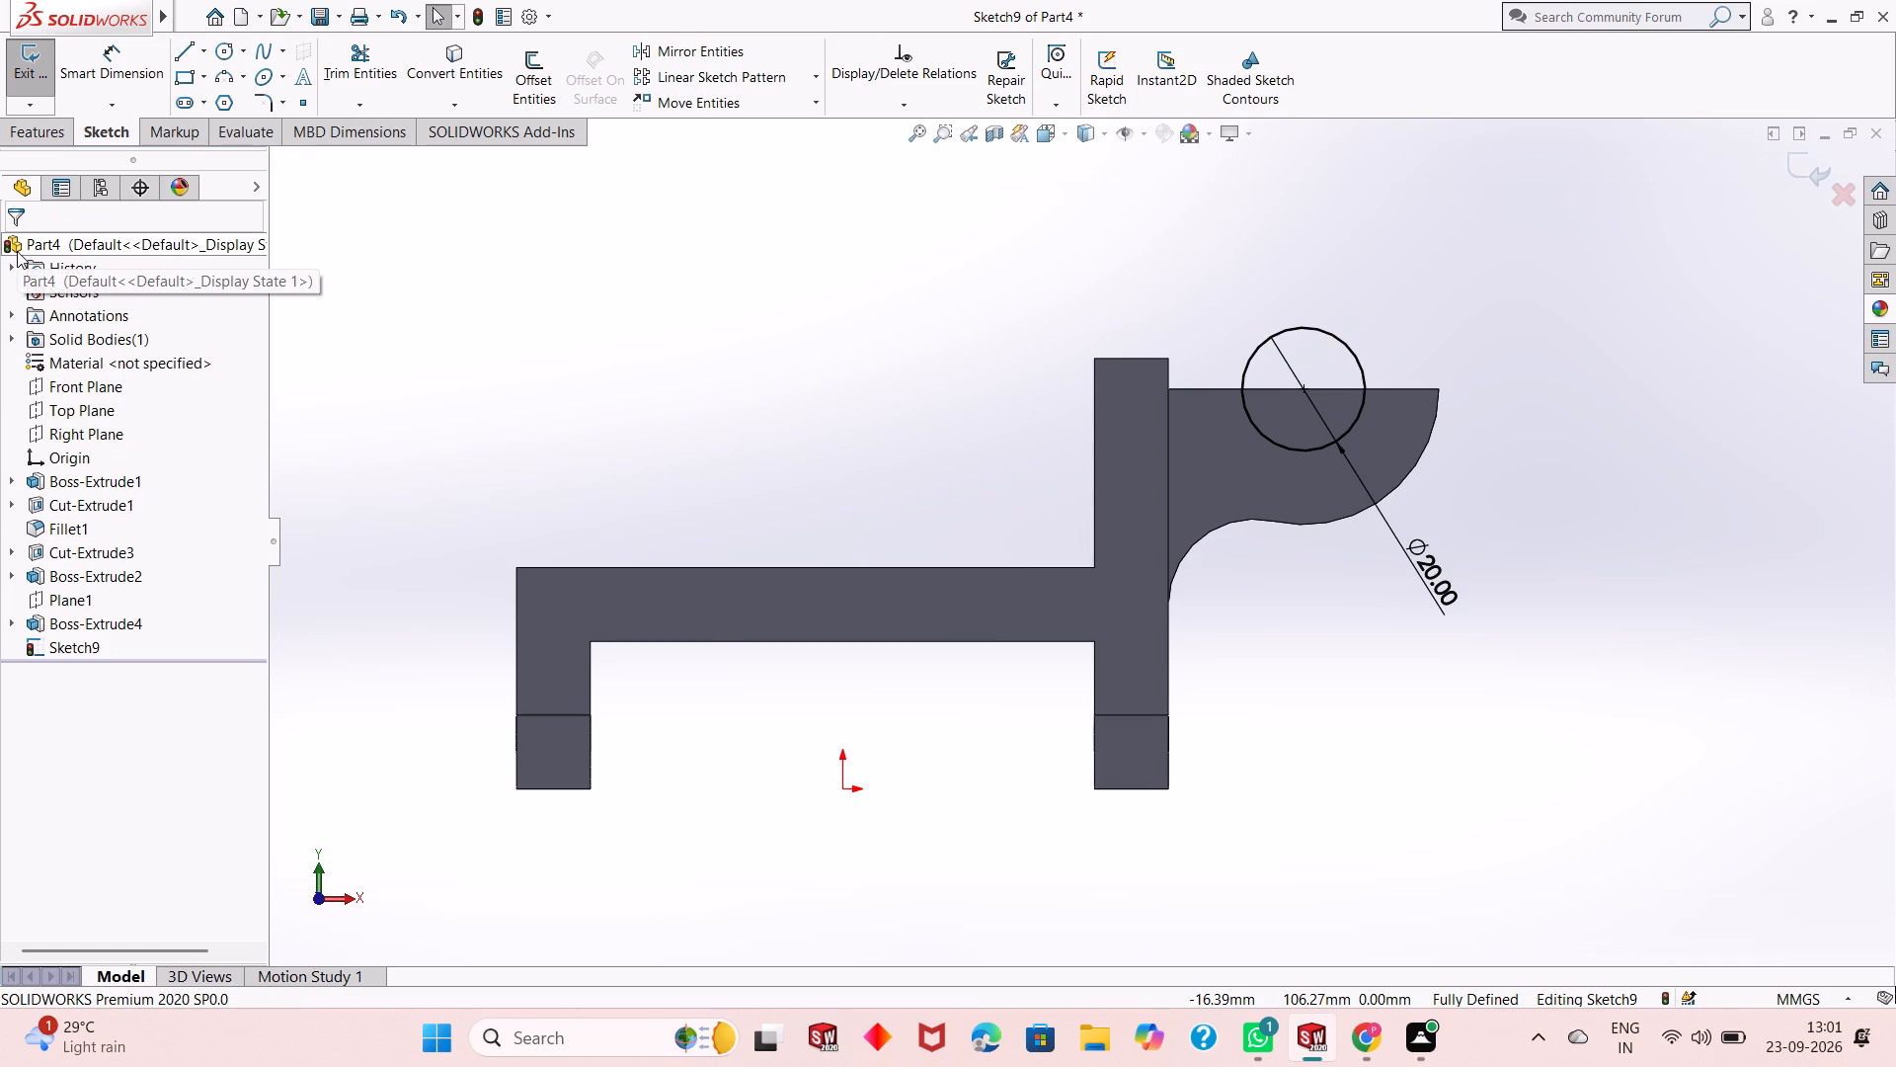
Cut-extrude the circle 82 mm blind through the overhang to form a semicircular groove along its top.
left_click(36, 132)
left_click(351, 65)
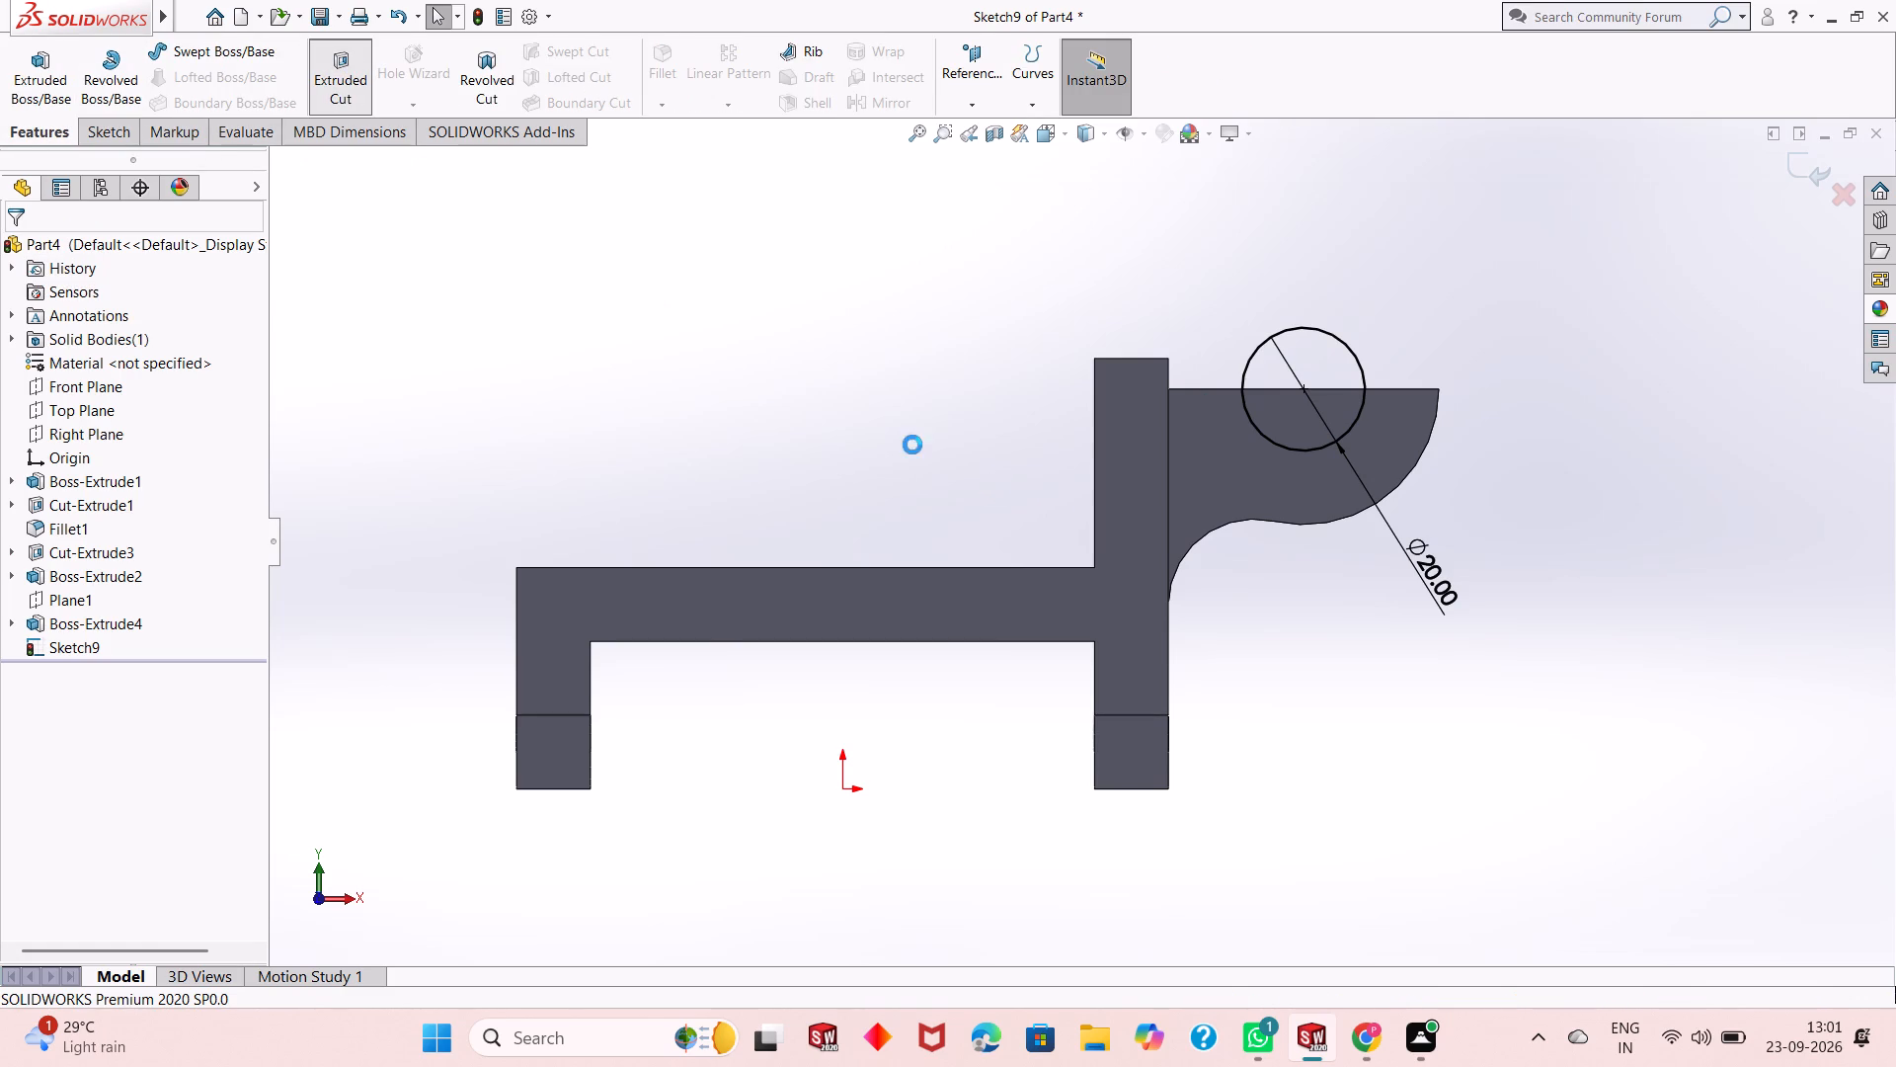
middle_click_drag(1061, 508, 1174, 616)
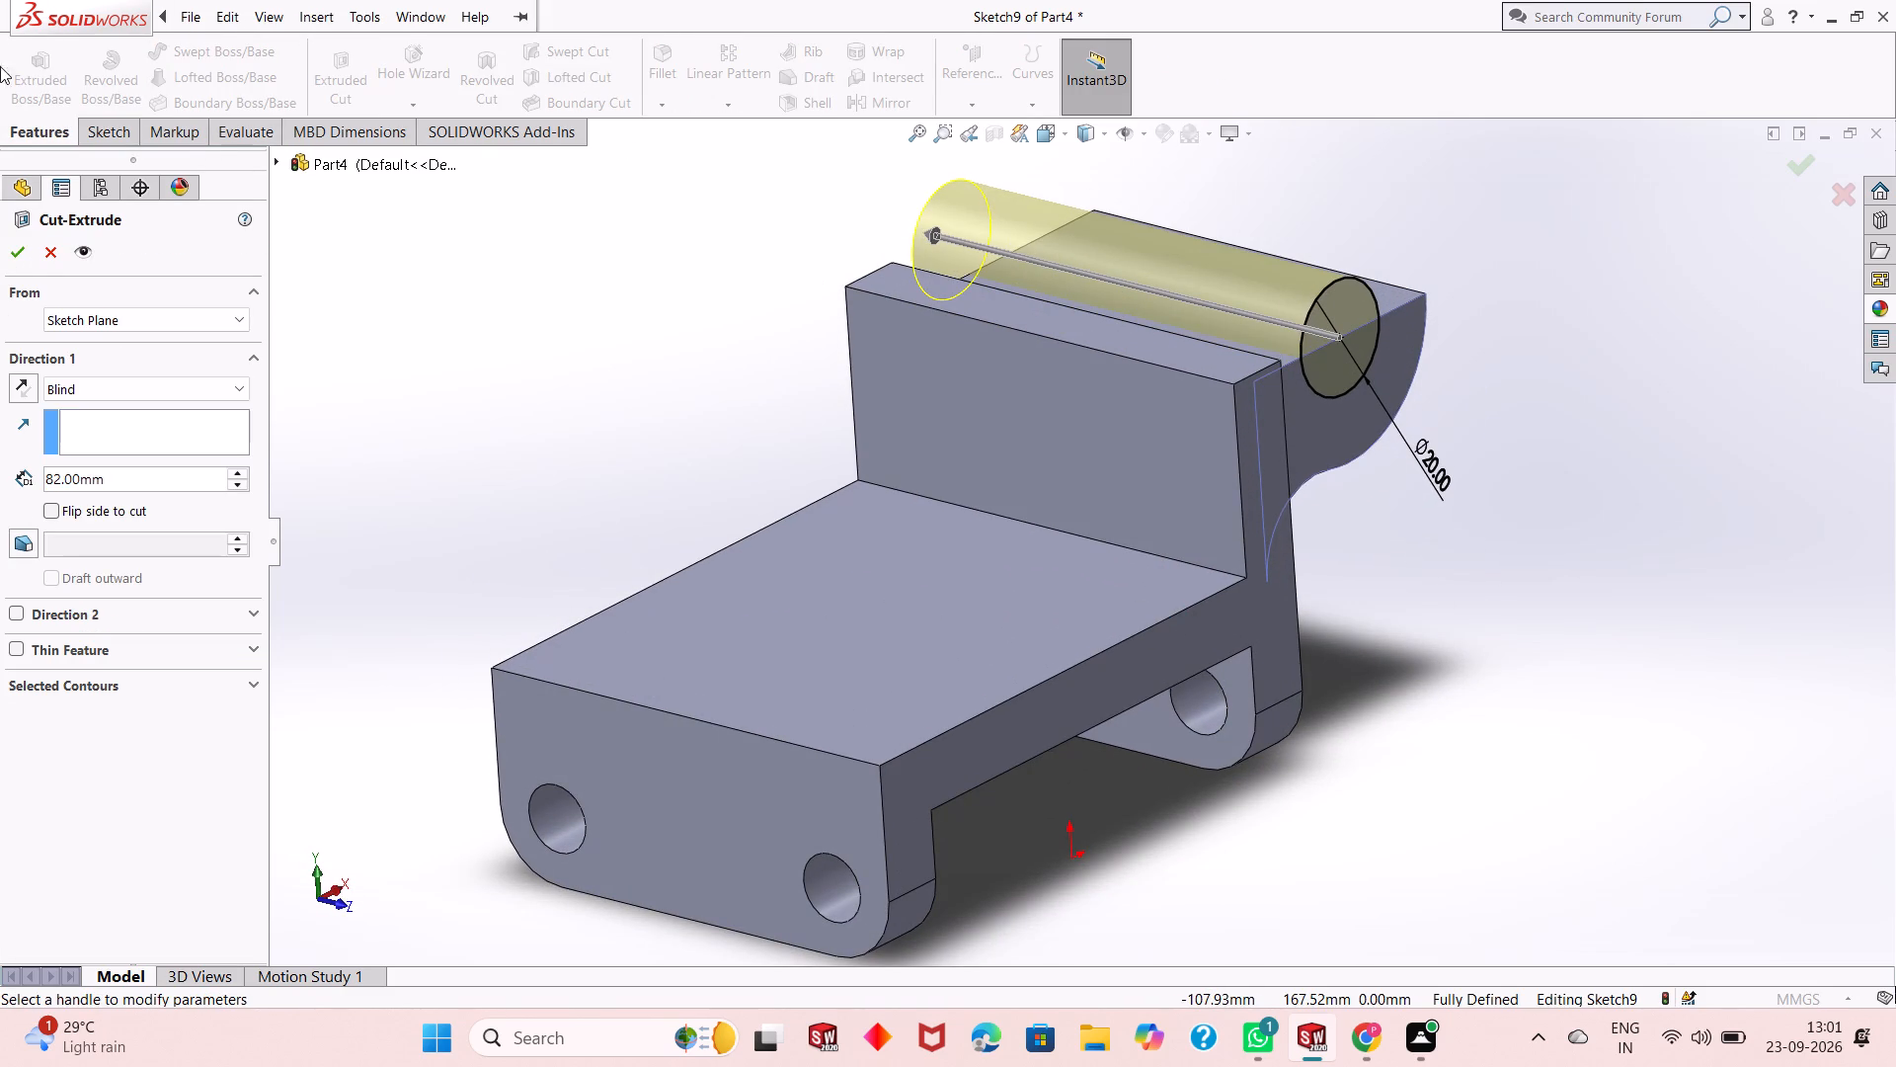
left_click(7, 253)
left_click(542, 298)
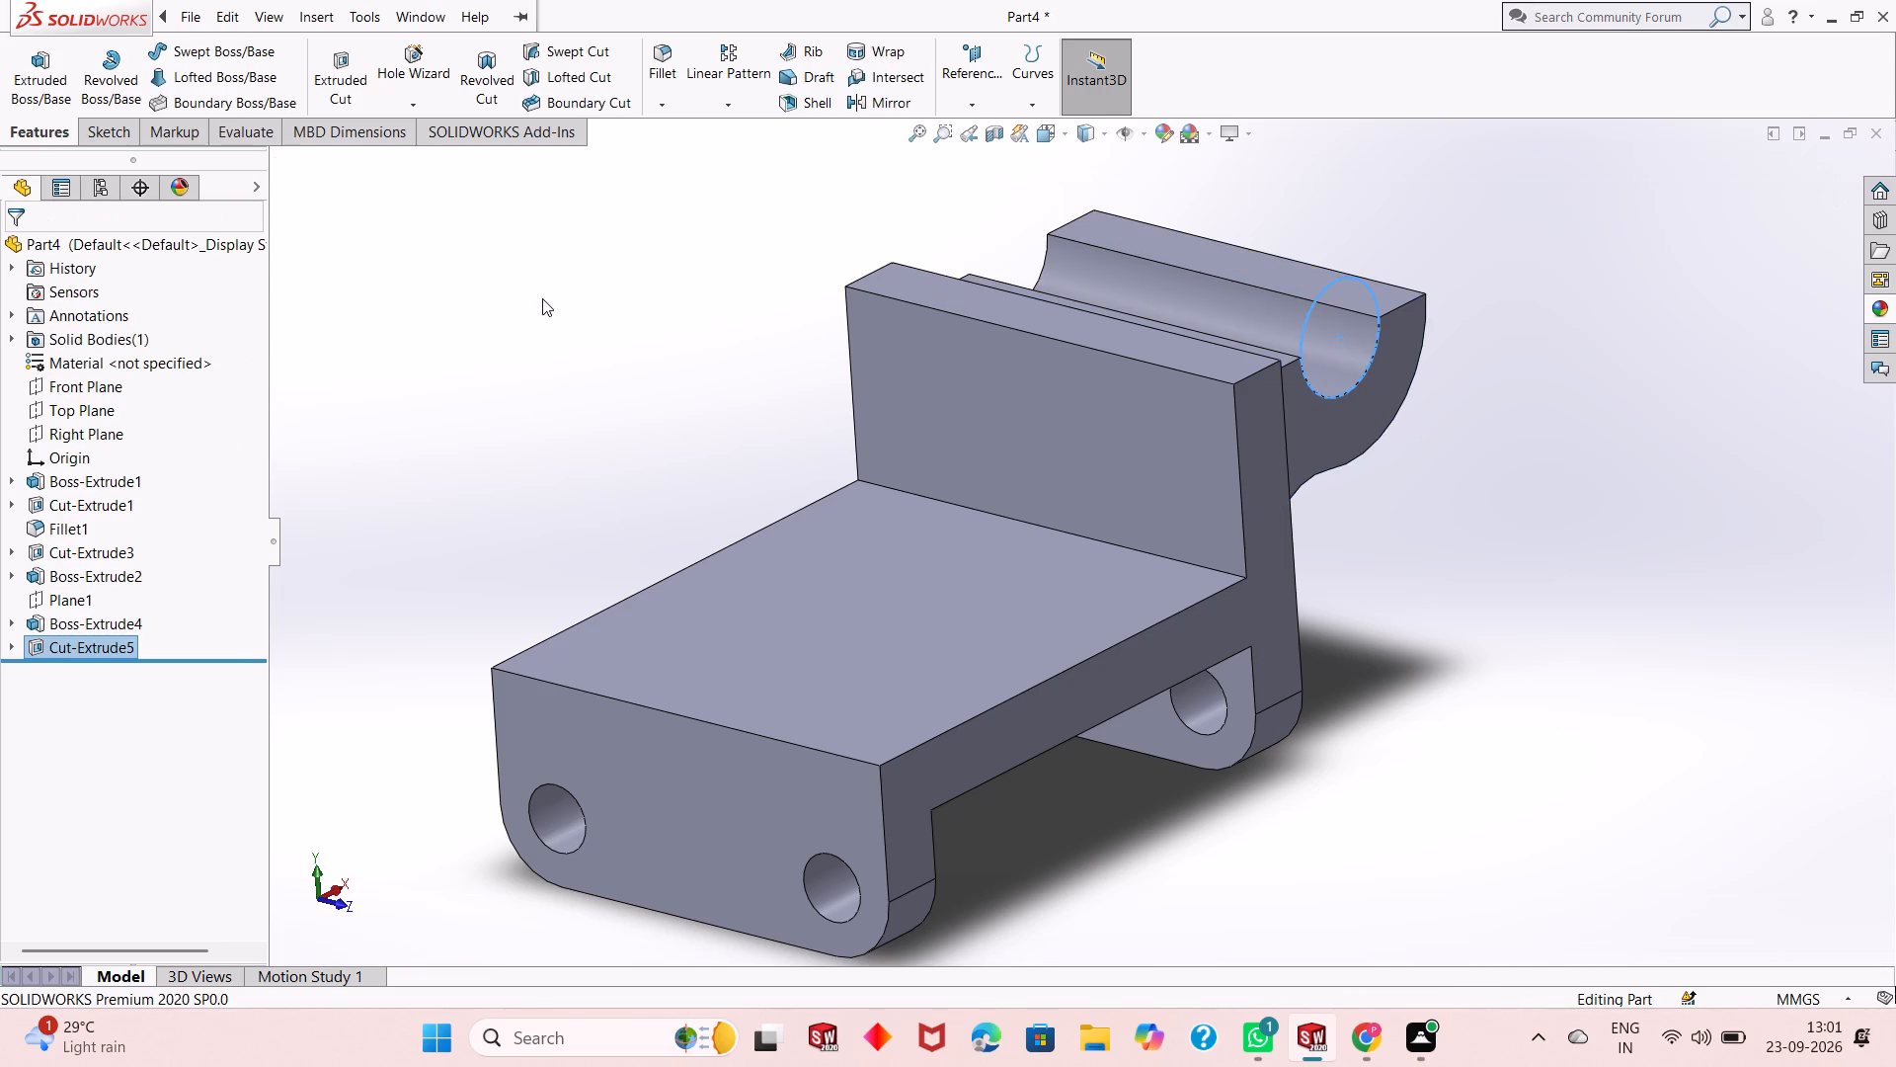
middle_click_drag(786, 440, 697, 379)
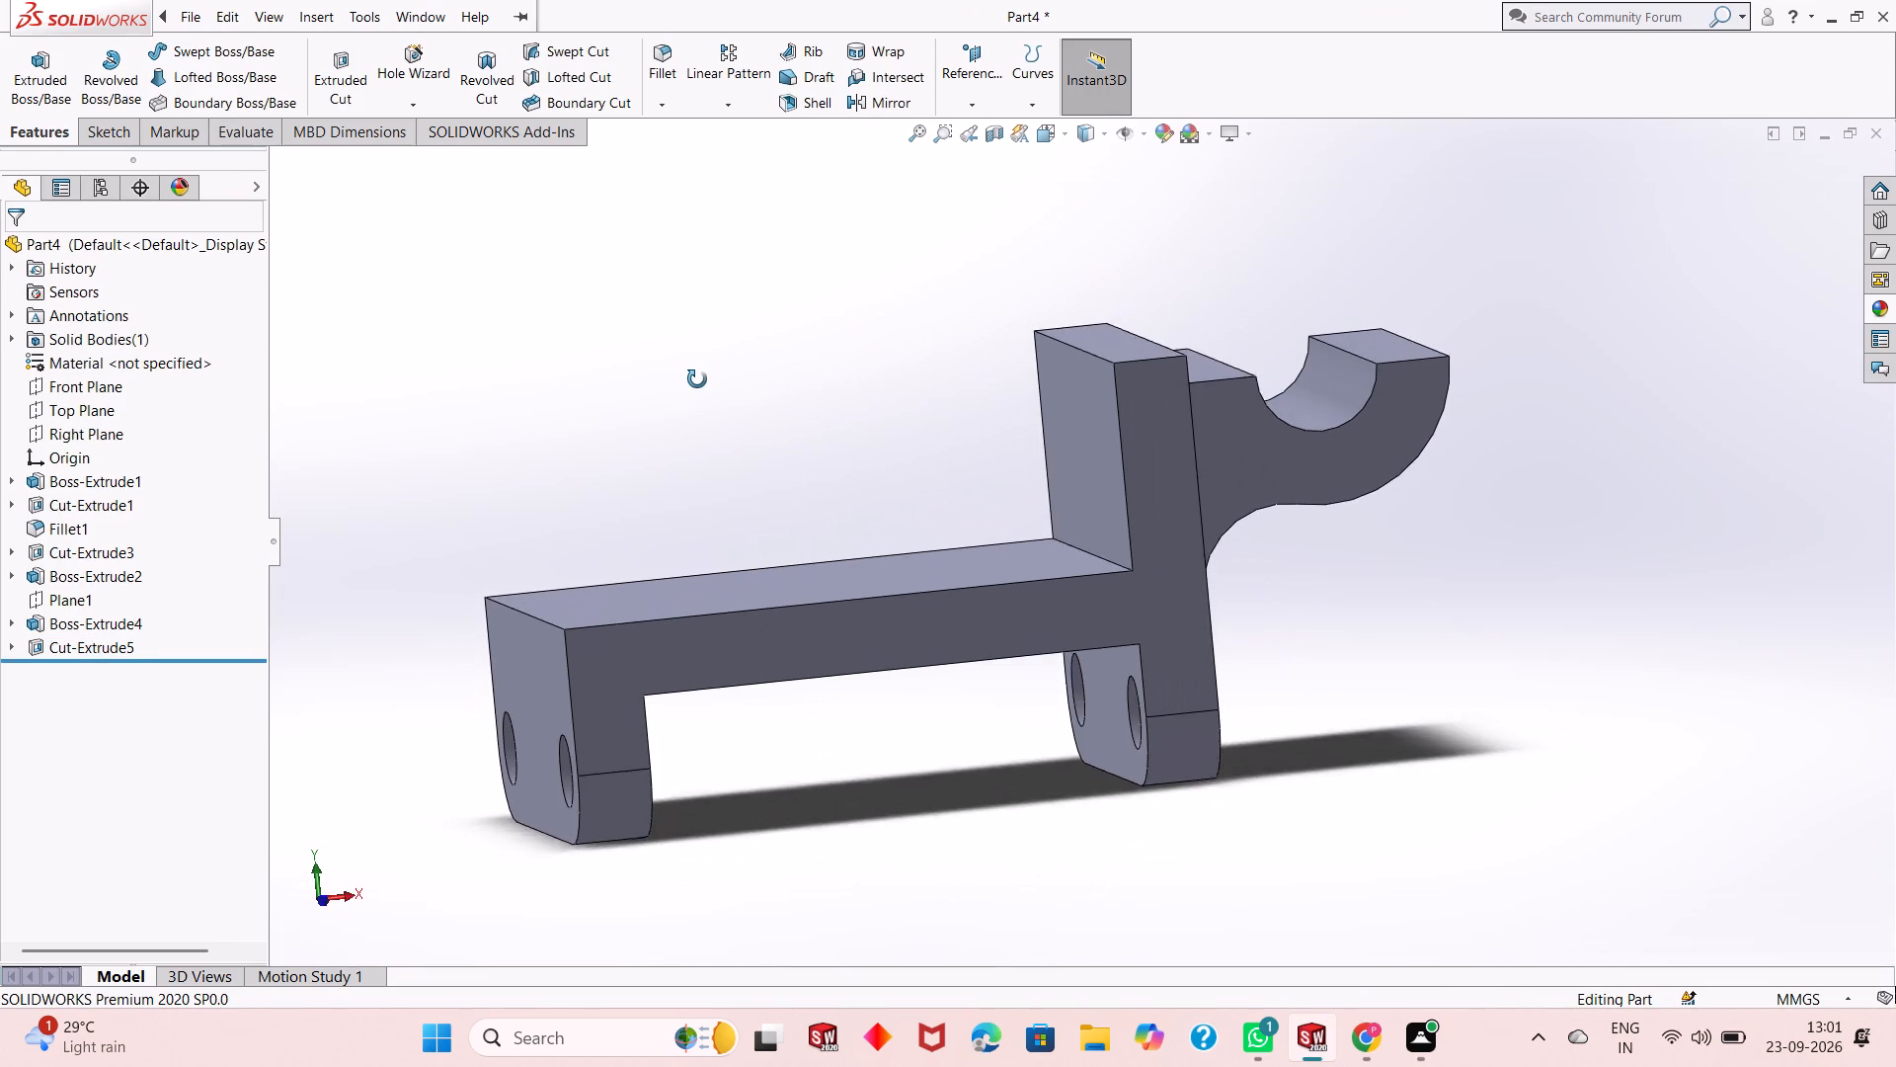
middle_click_drag(697, 379, 699, 393)
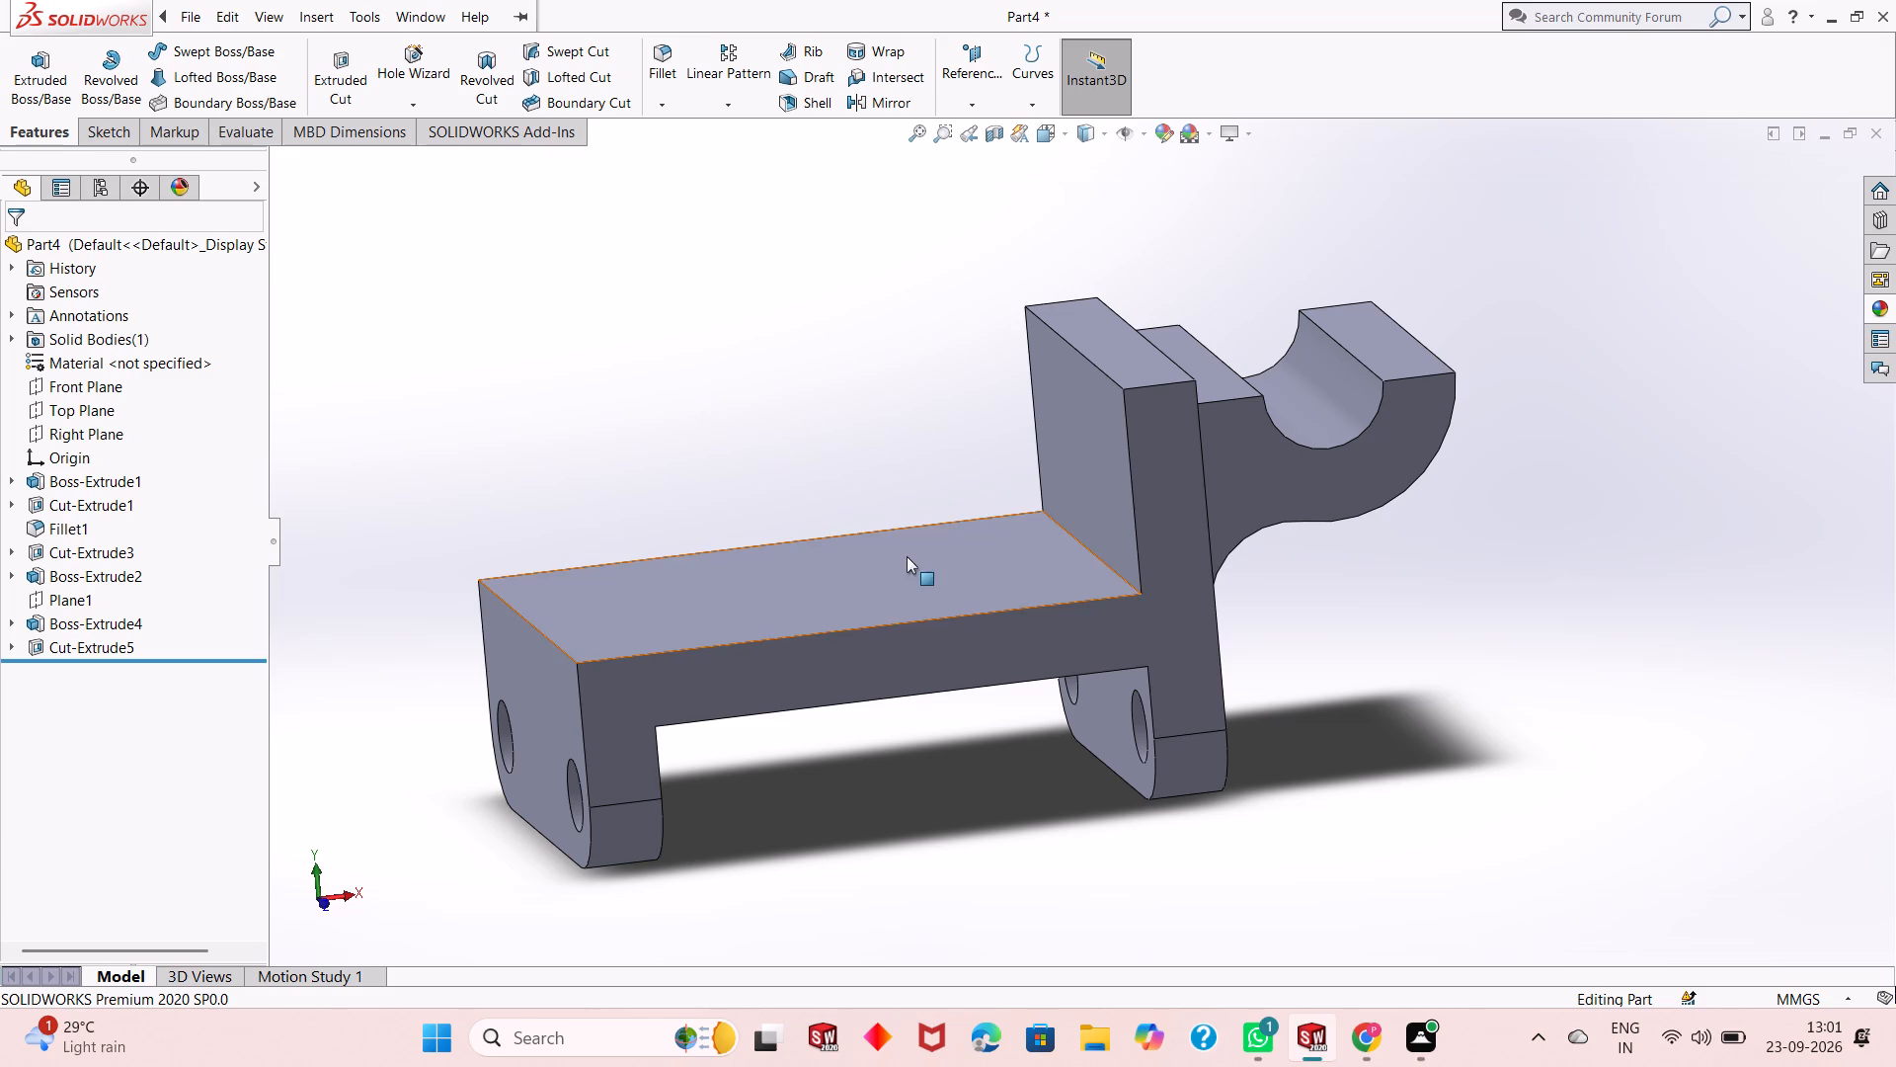
Create a reference plane at a 0 mm offset from the Front Plane.
middle_click_drag(907, 556, 923, 565)
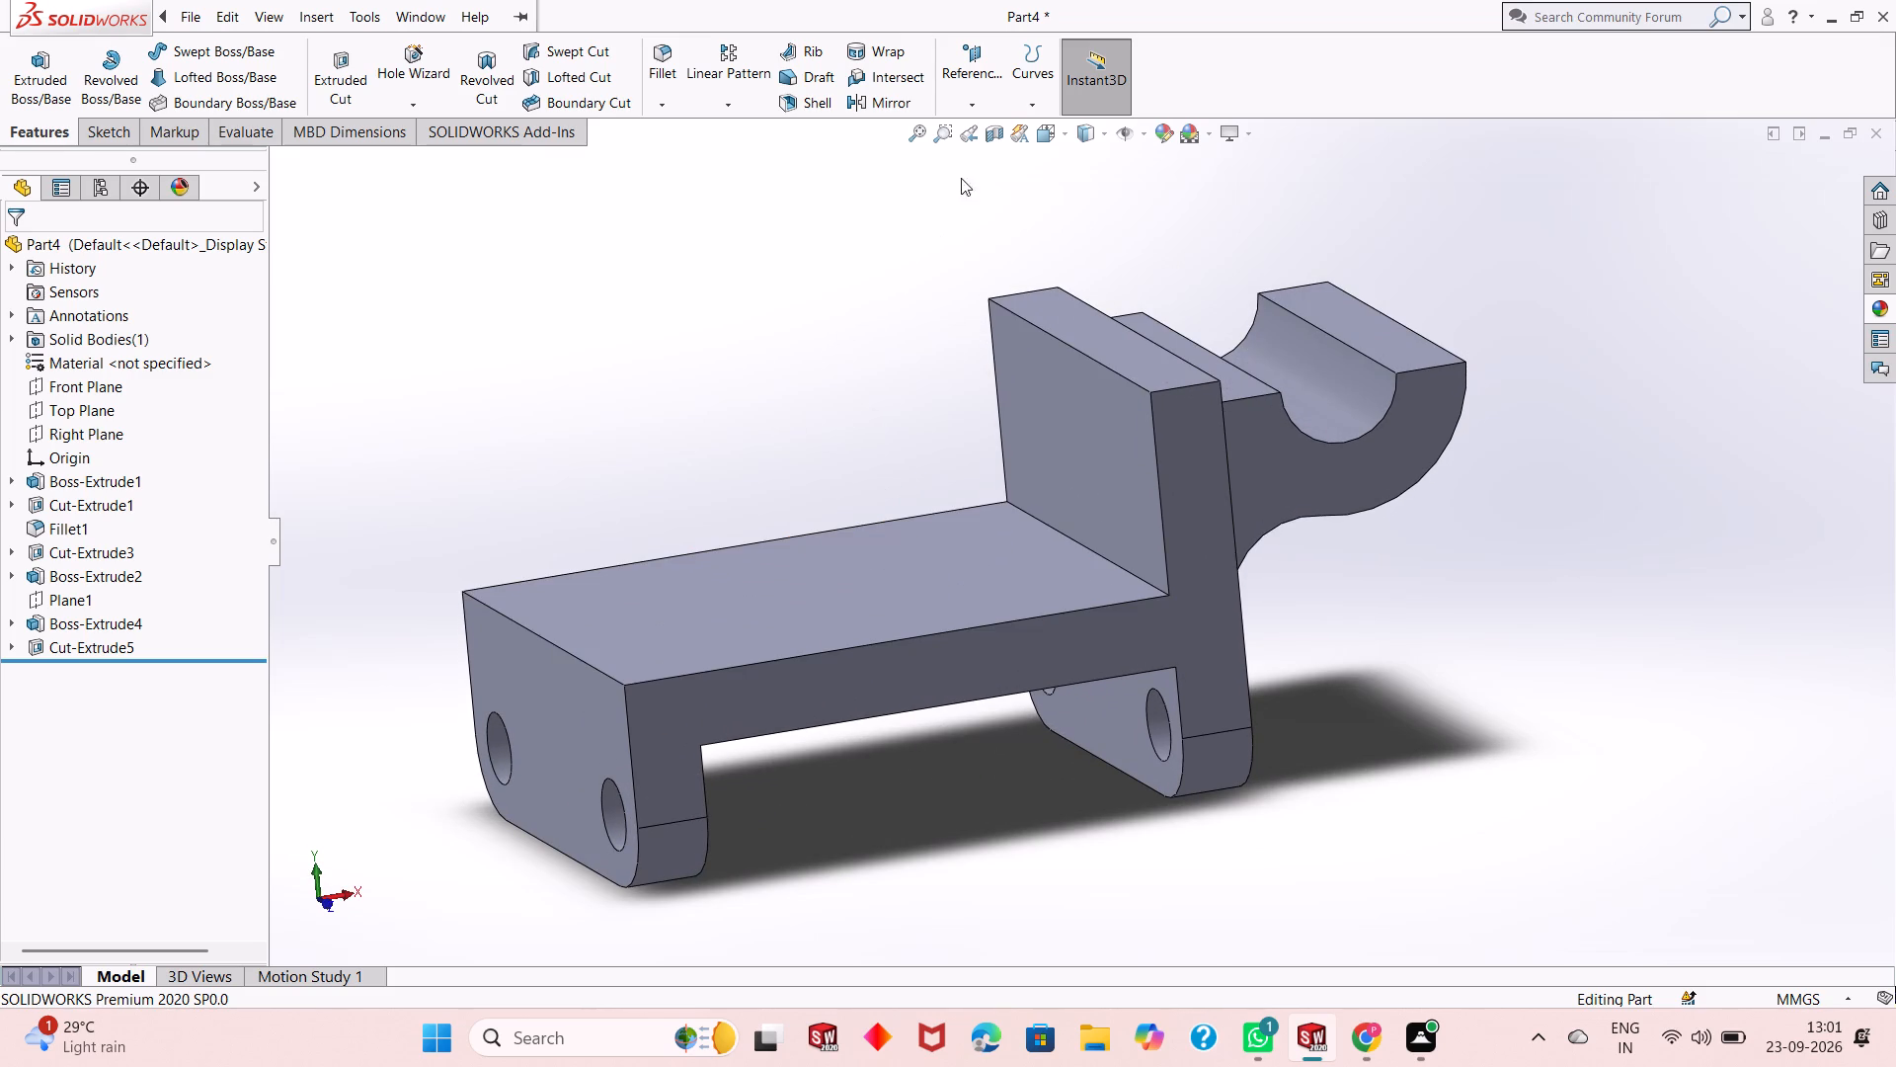
left_click(974, 77)
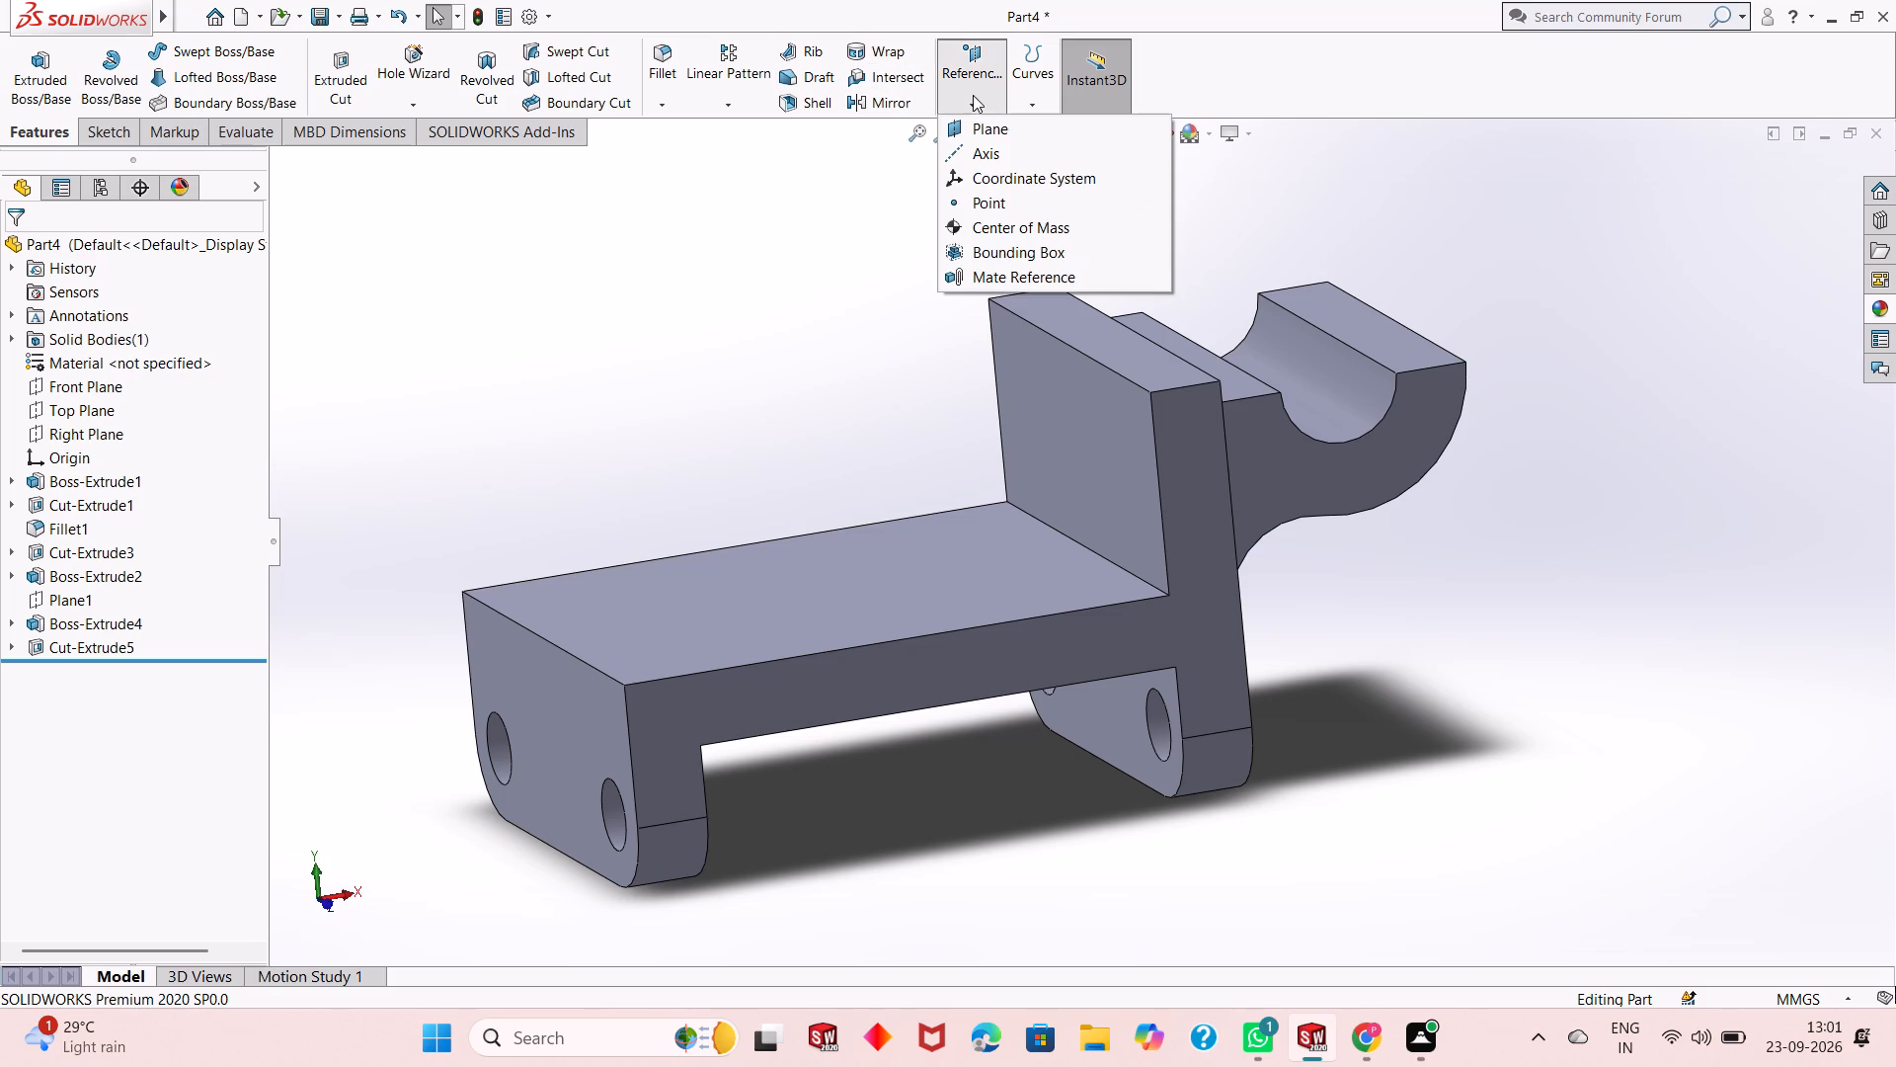
left_click(1007, 129)
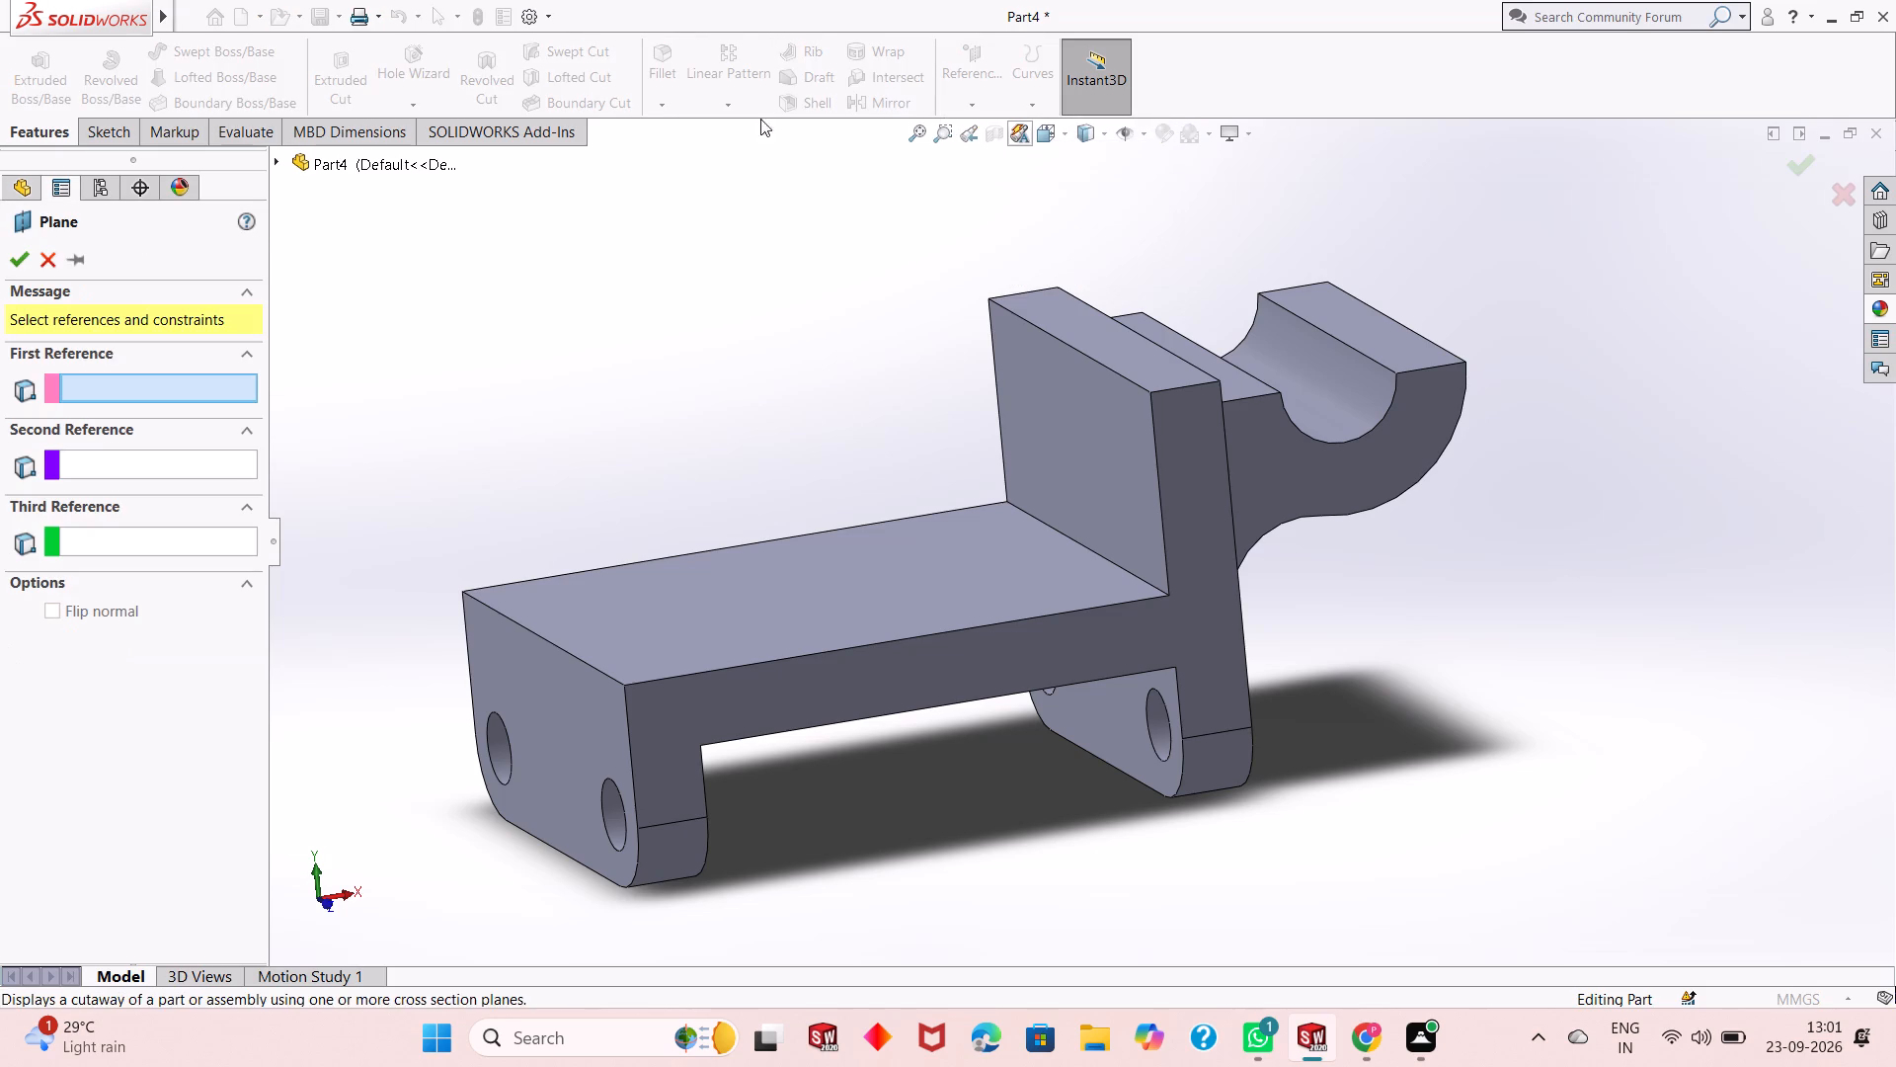
left_click(346, 165)
left_click(289, 150)
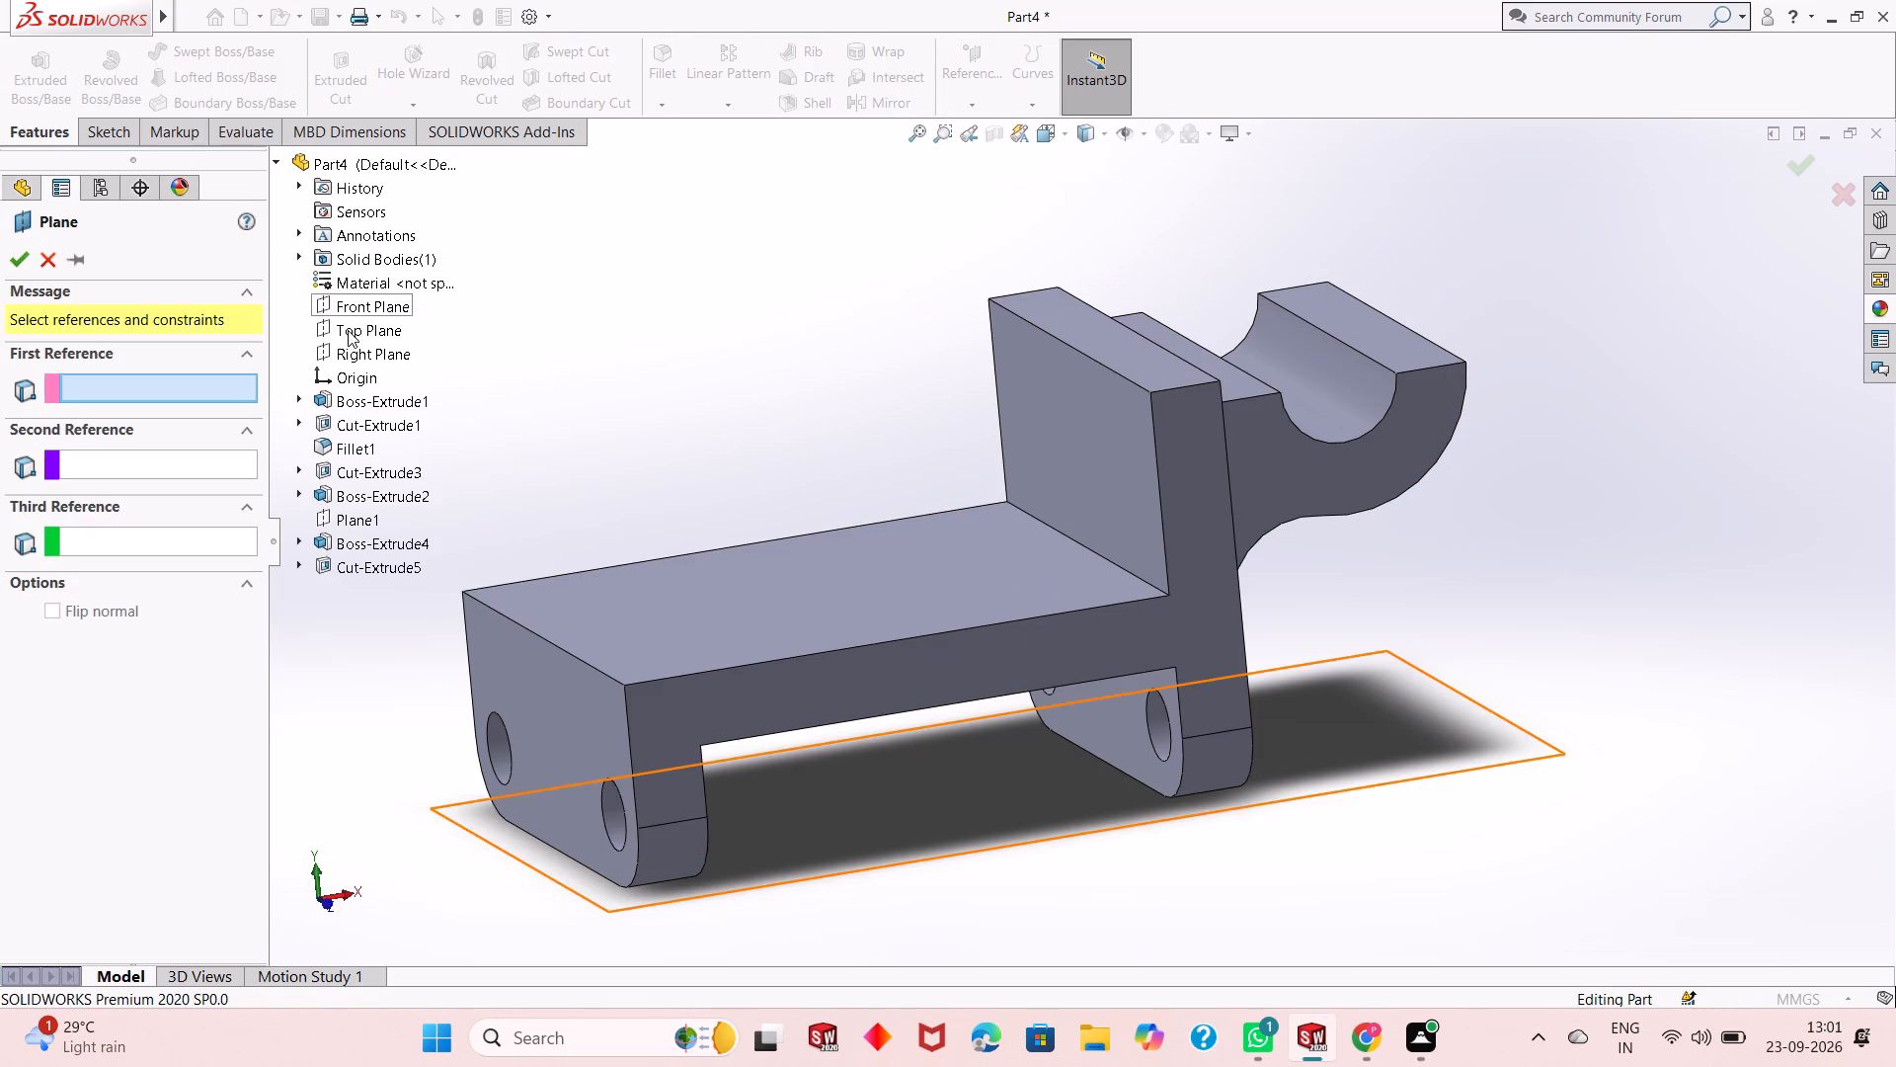
left_click(386, 296)
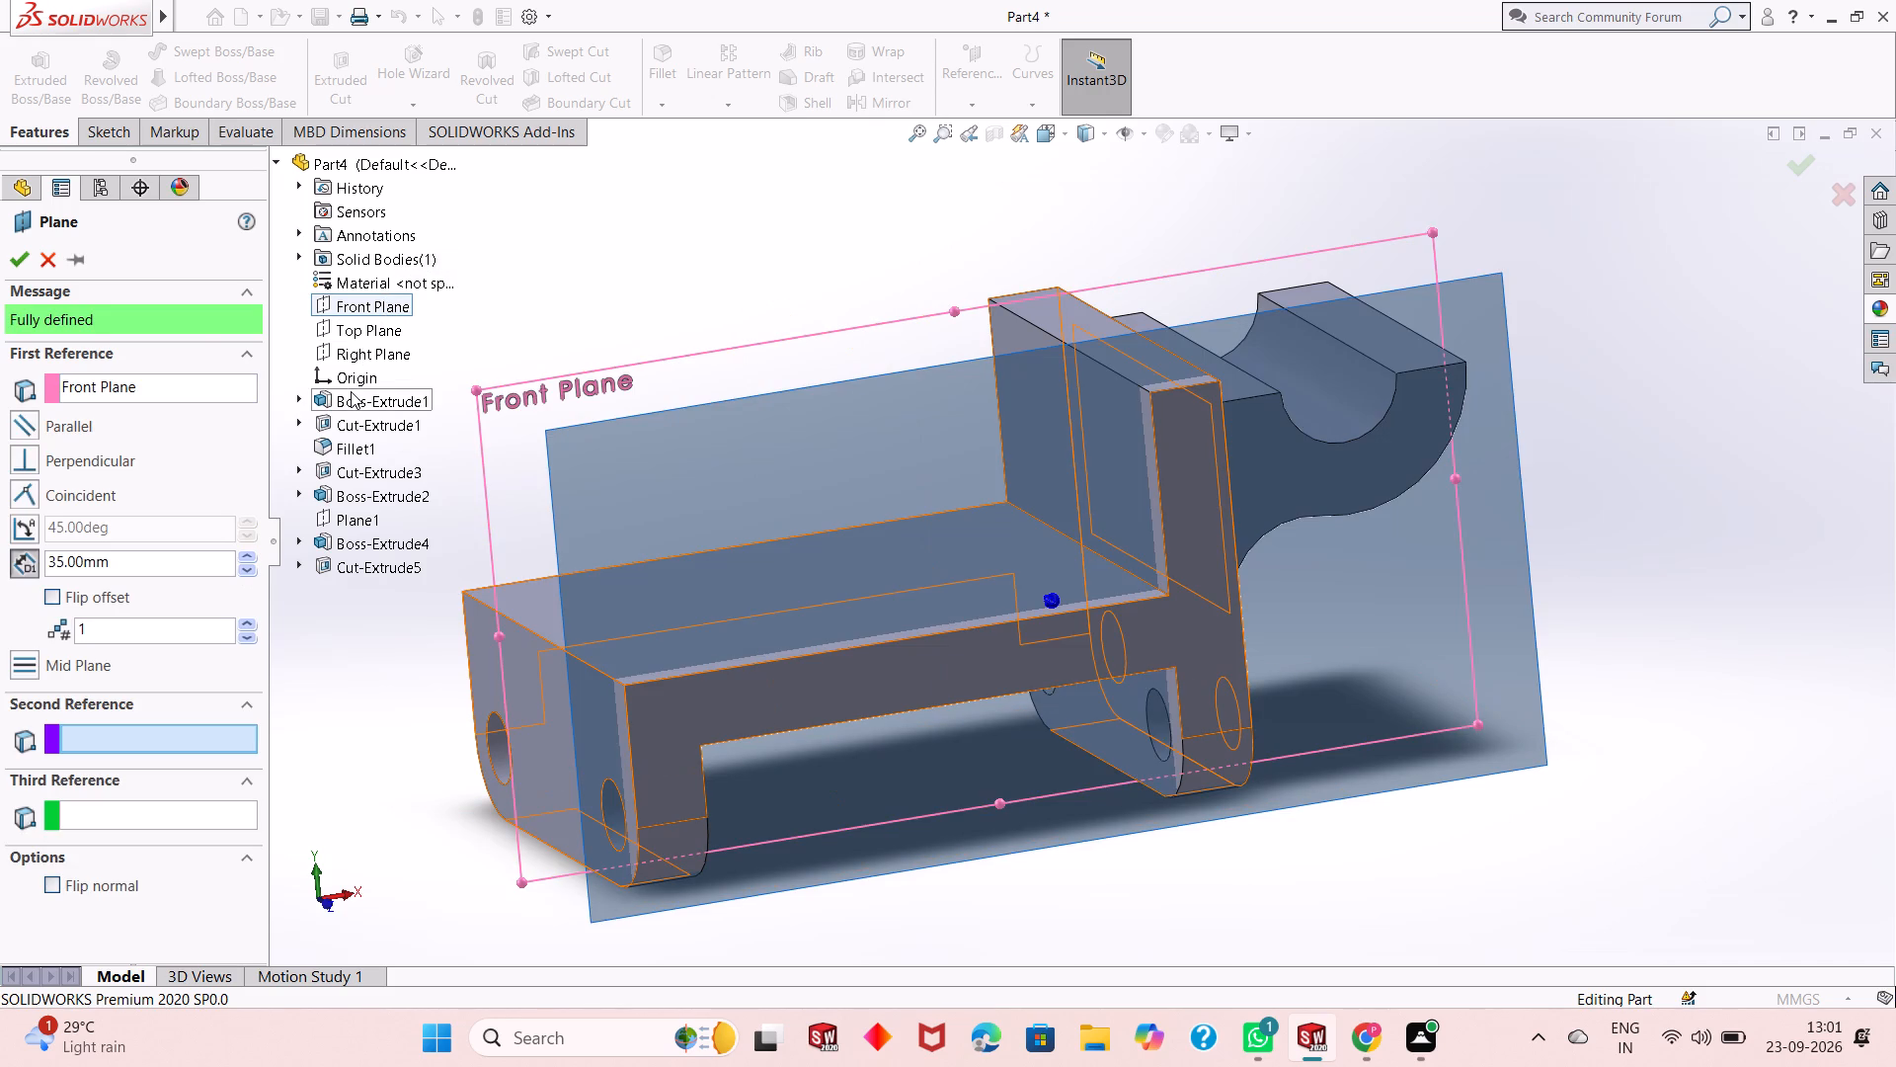
double_click(184, 553)
key("0")
key("Return")
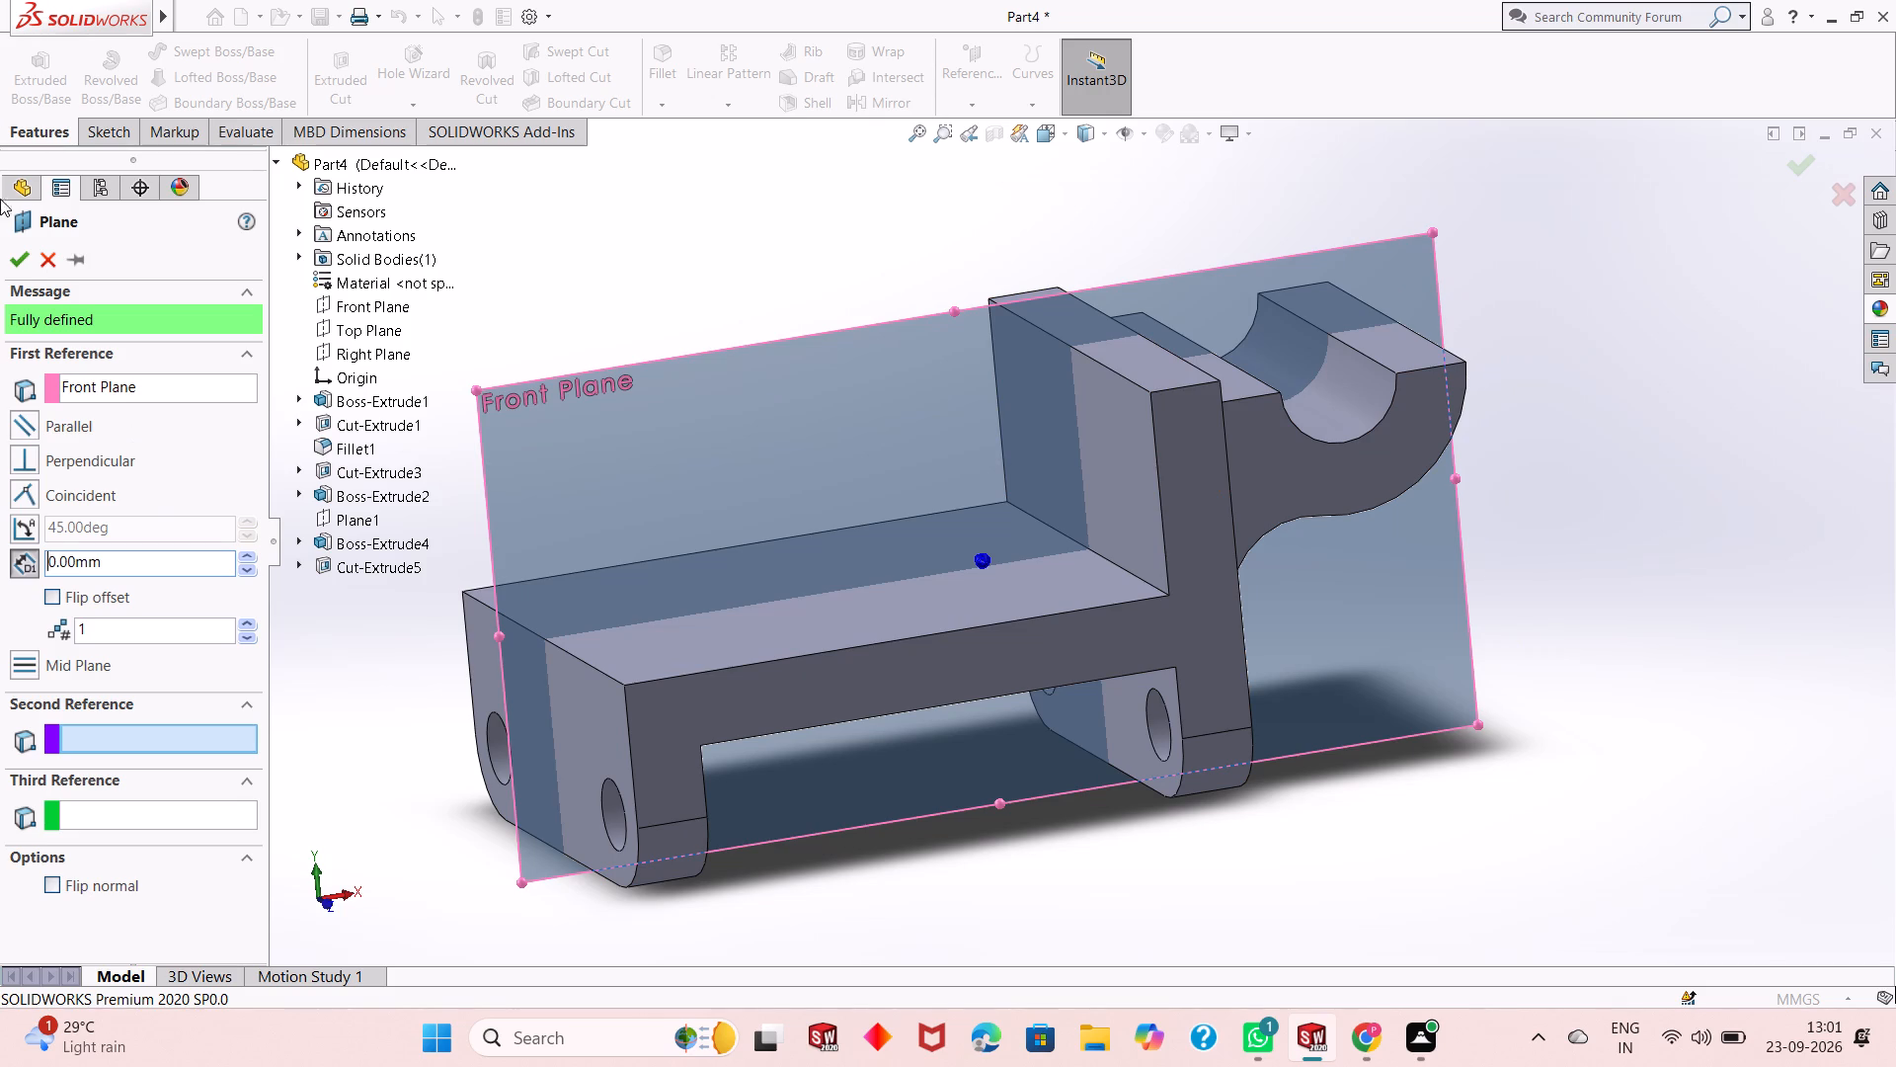
left_click(13, 264)
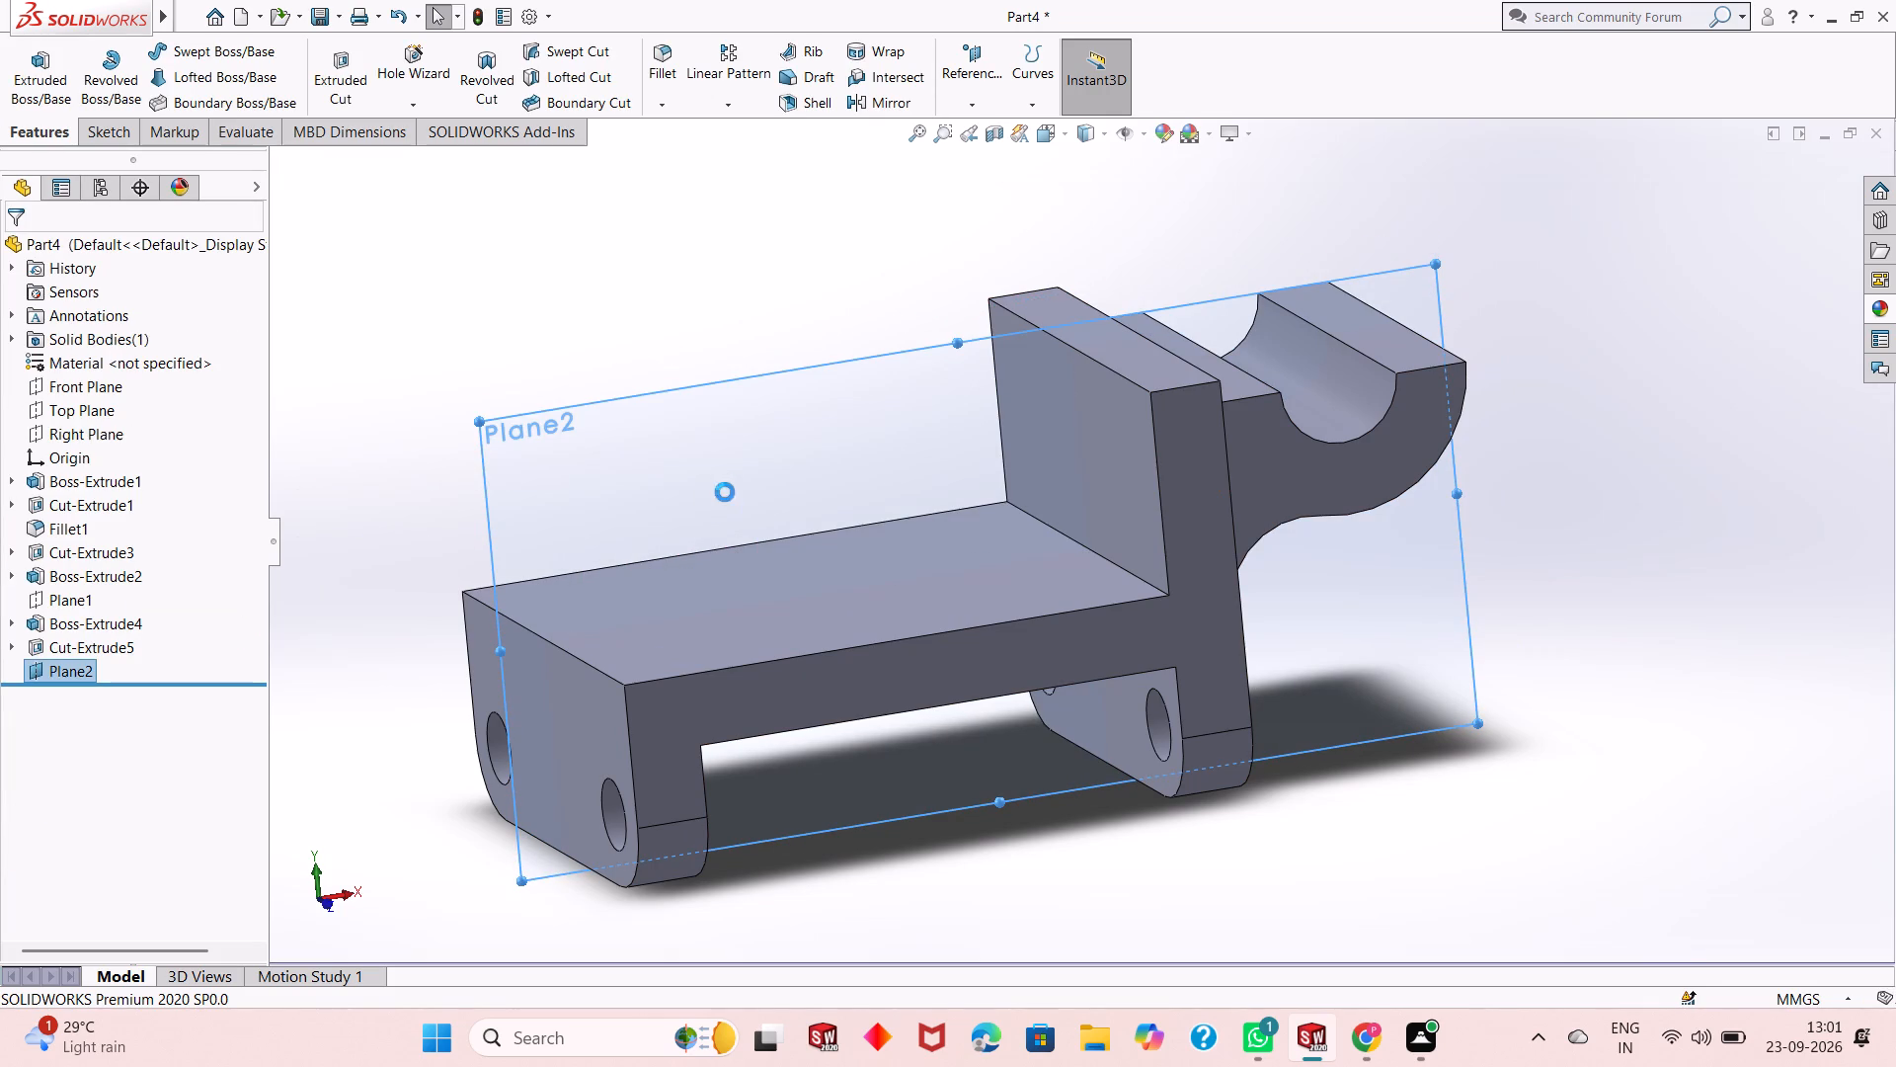
Sketch a sloping line about 100 mm long on the new plane, from the upright wall's top inner corner to the base's far upper corner.
right_click(648, 454)
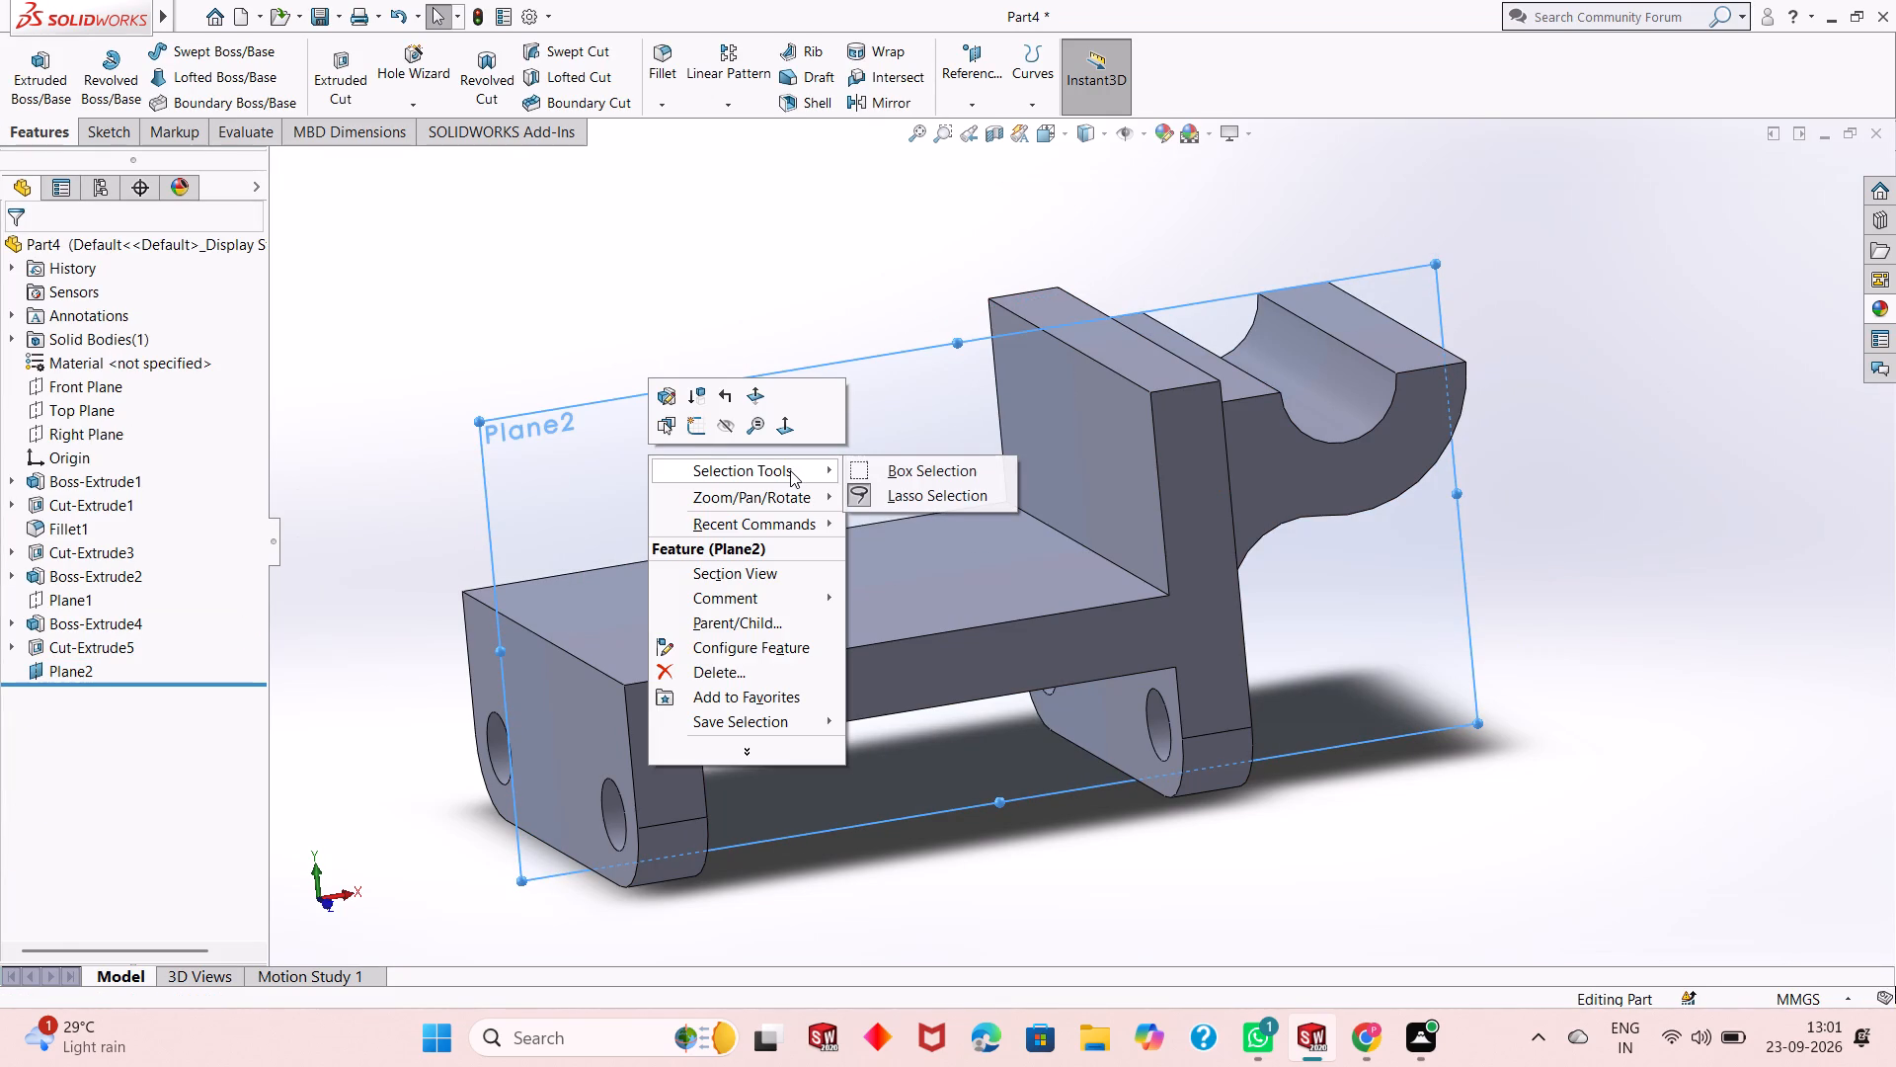
left_click(689, 423)
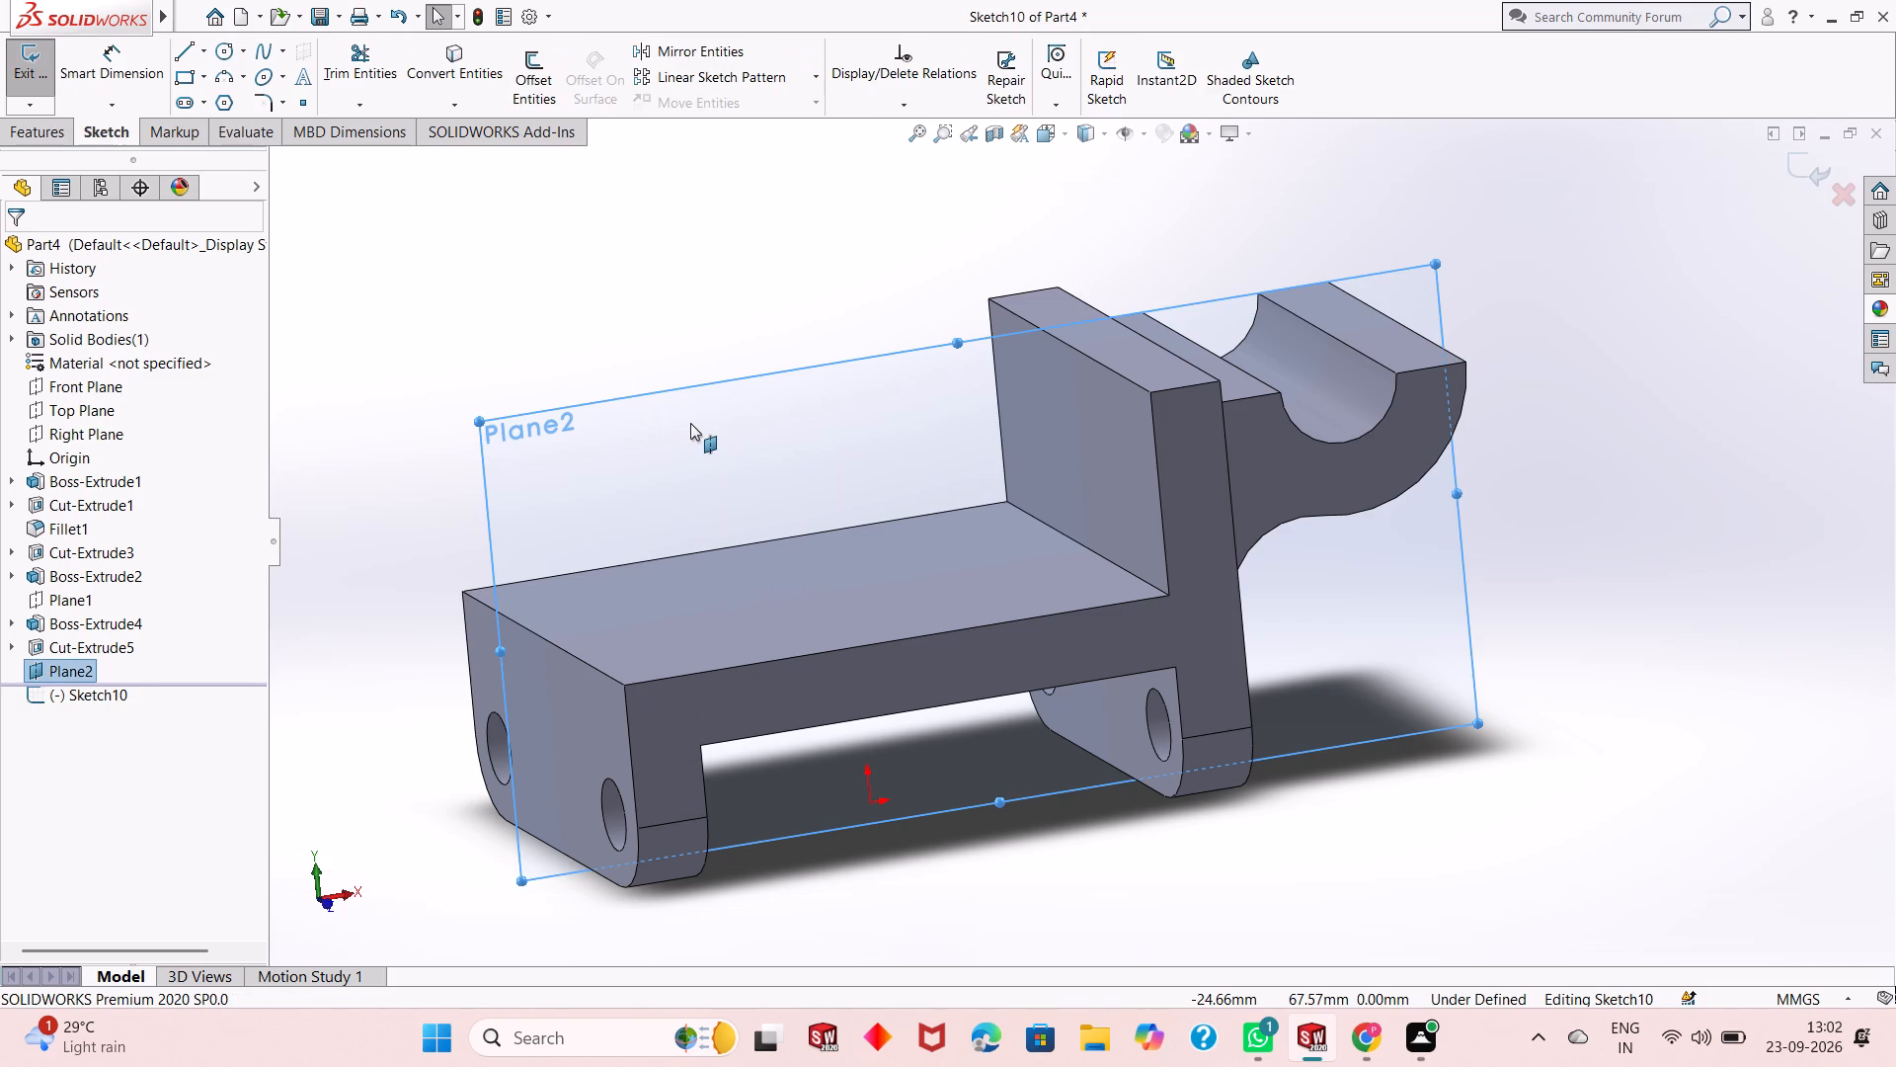
key("ctrl+8")
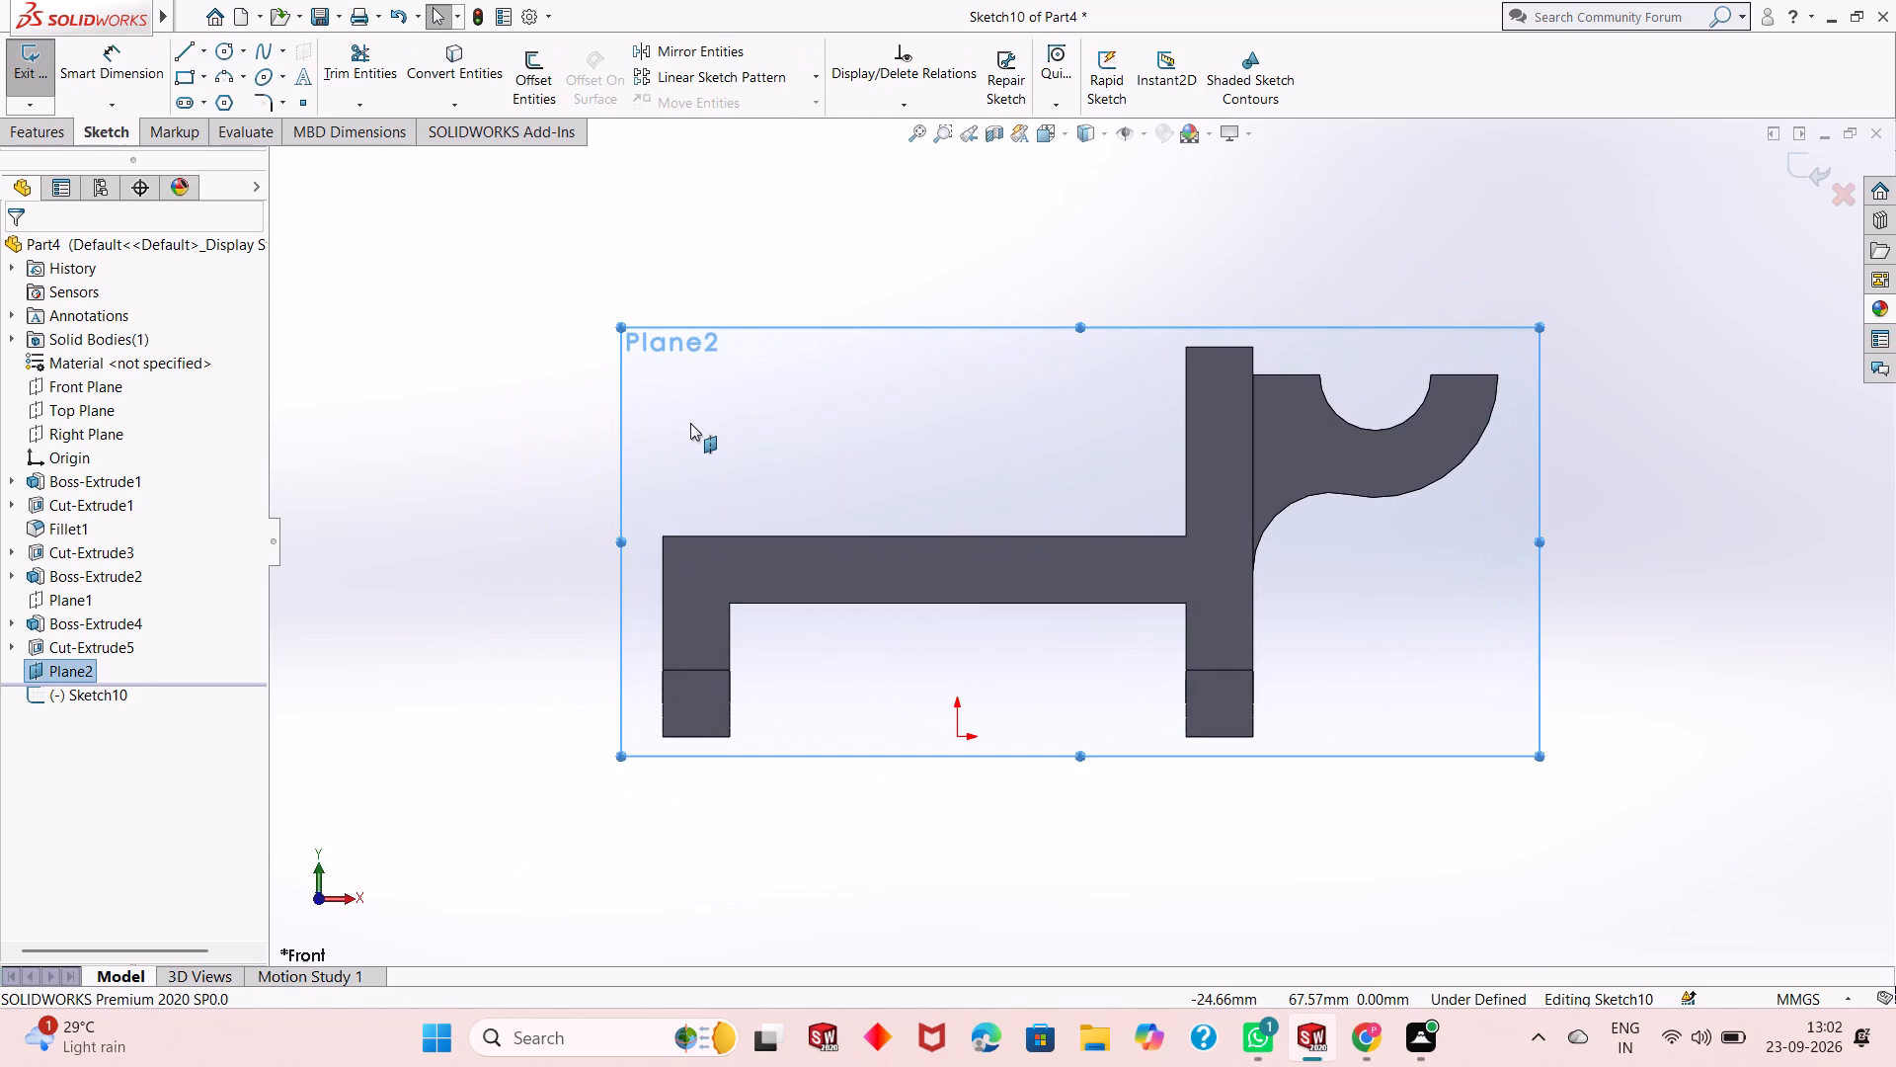
key("Escape")
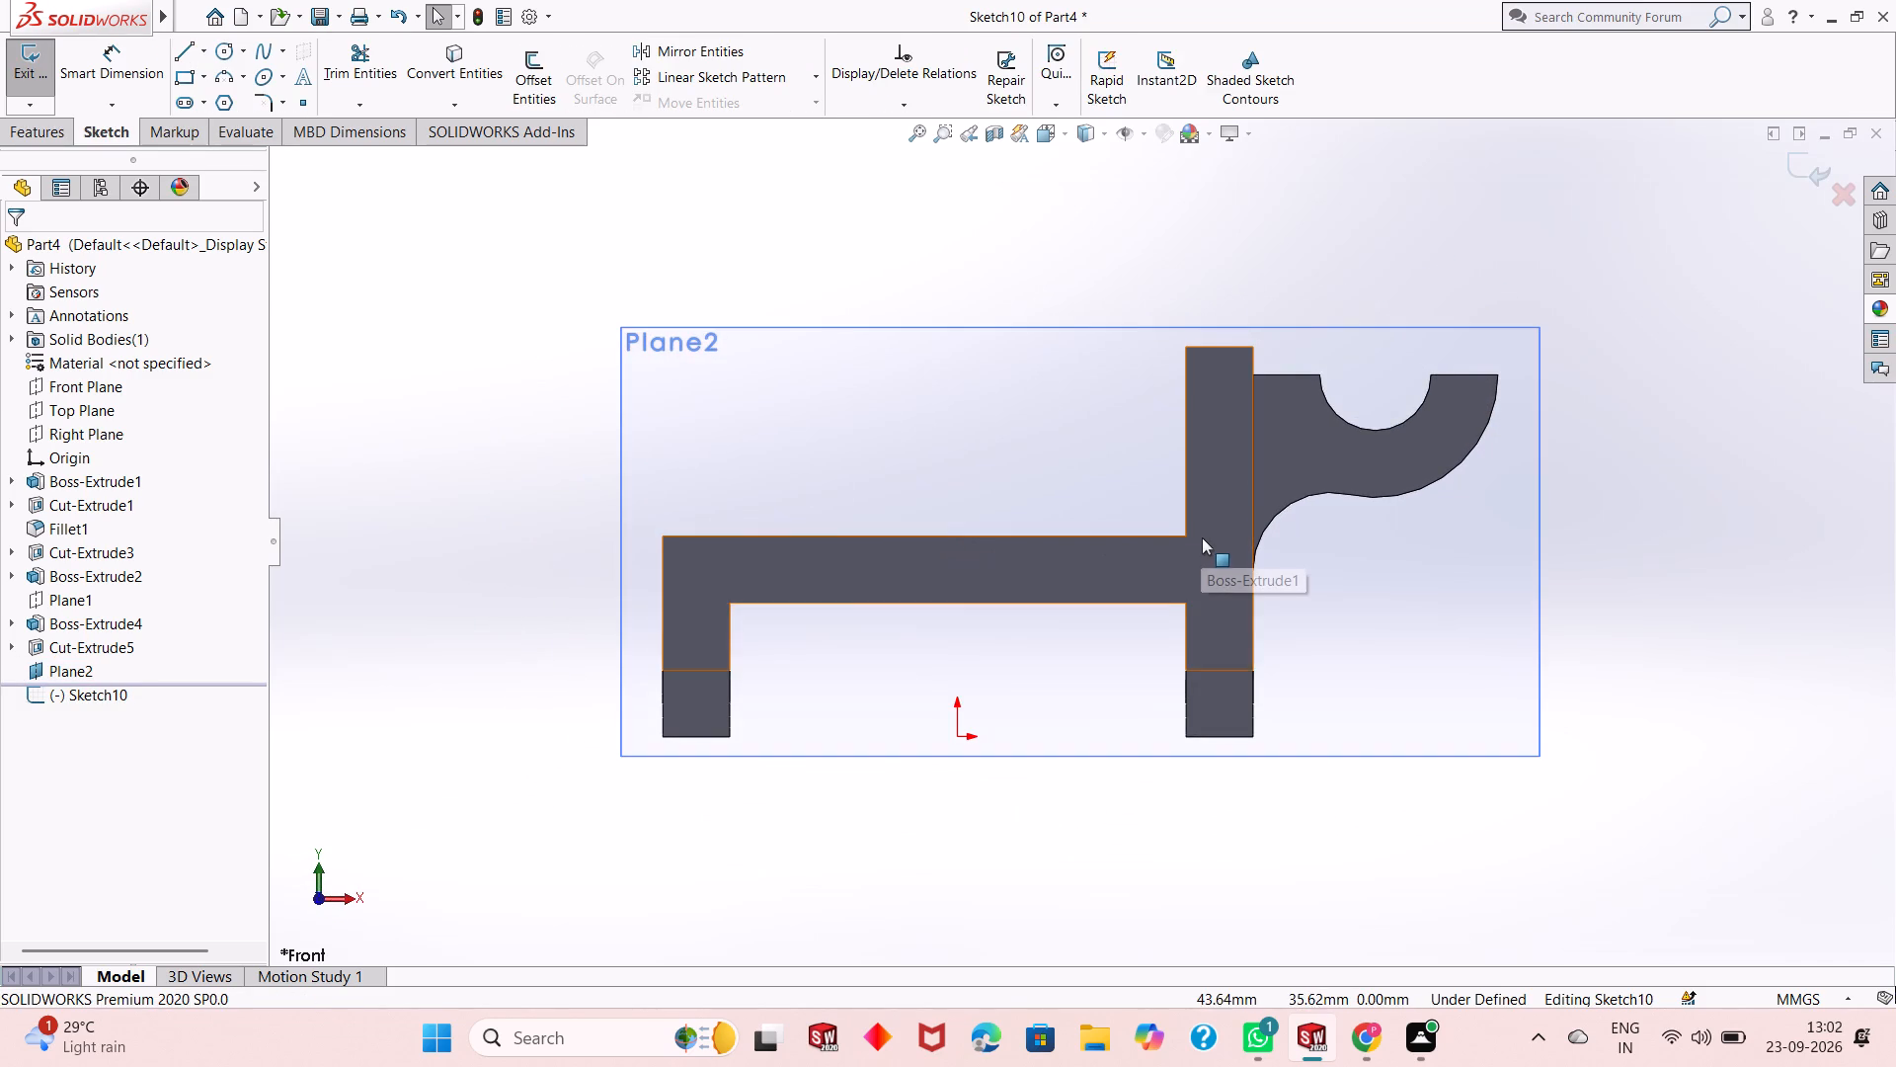
scroll(1202, 537, "down", 1)
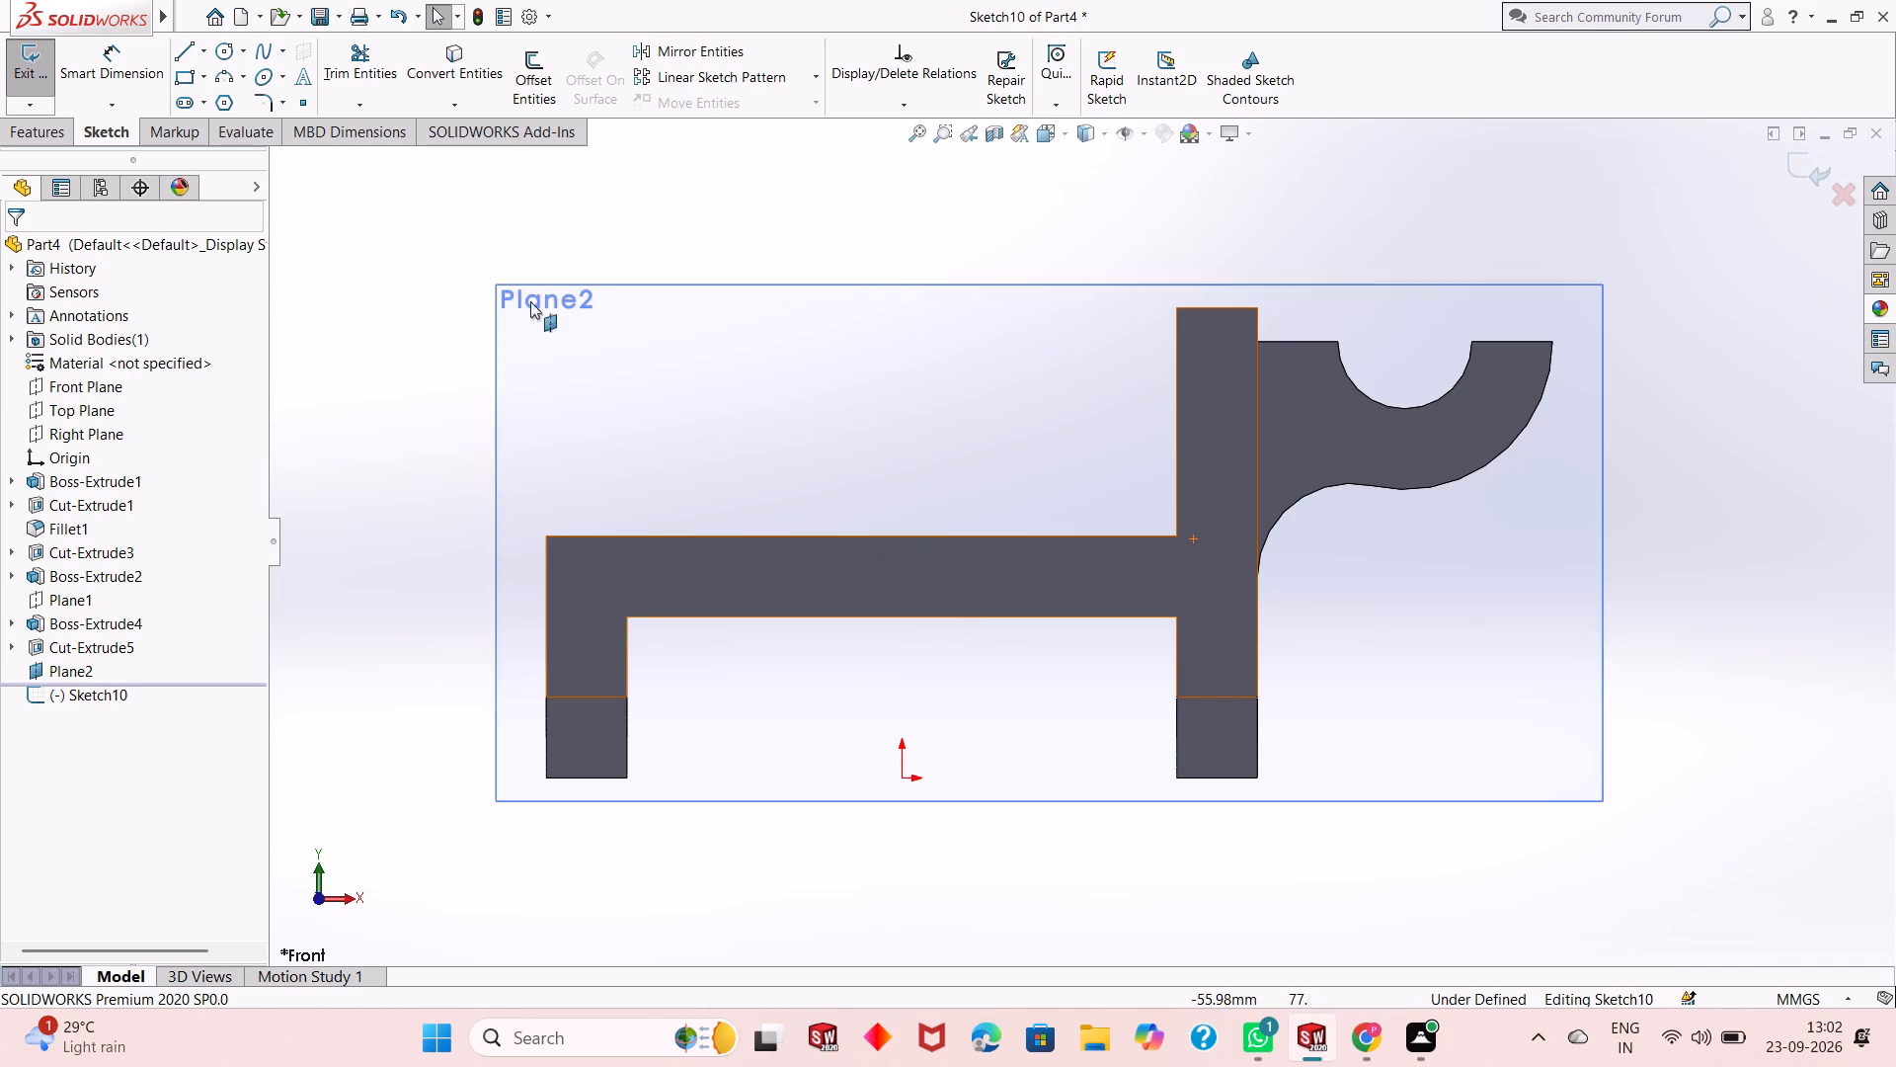
middle_click_drag(573, 418, 606, 614)
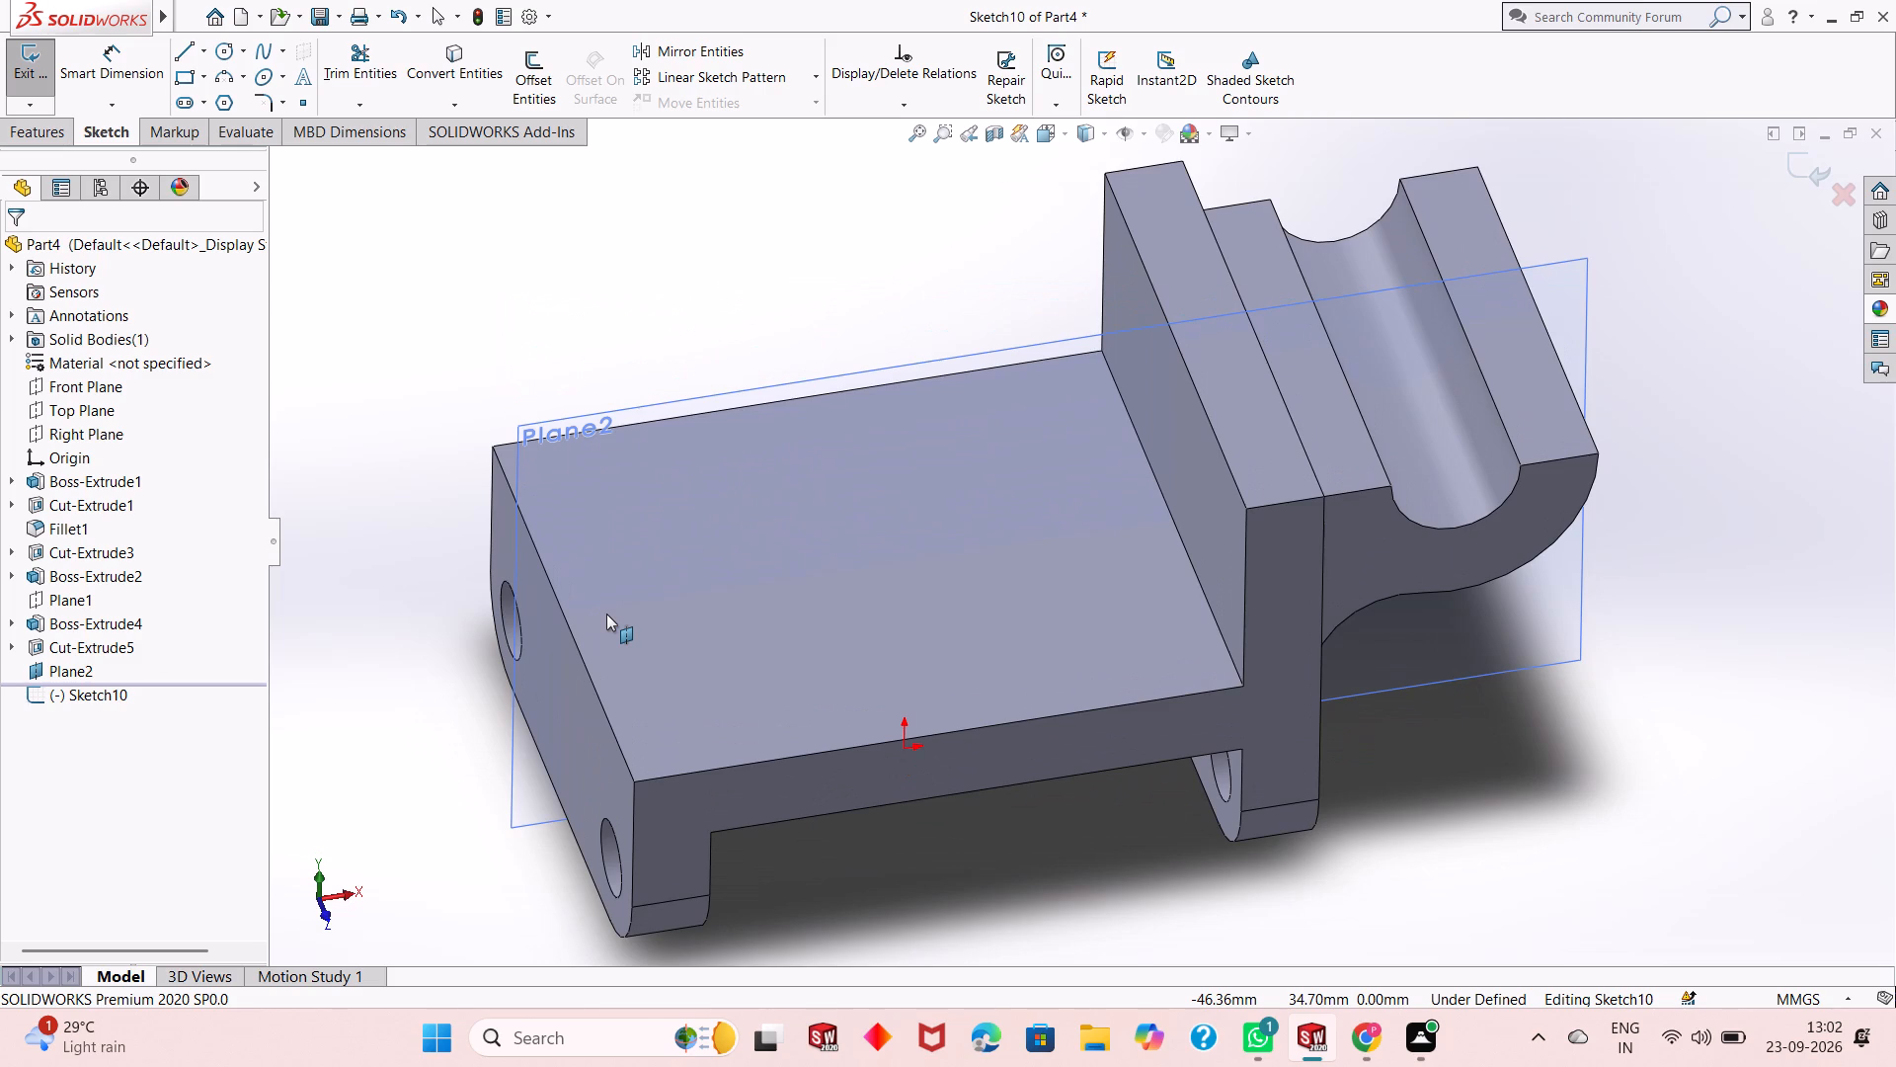
key("ctrl+8")
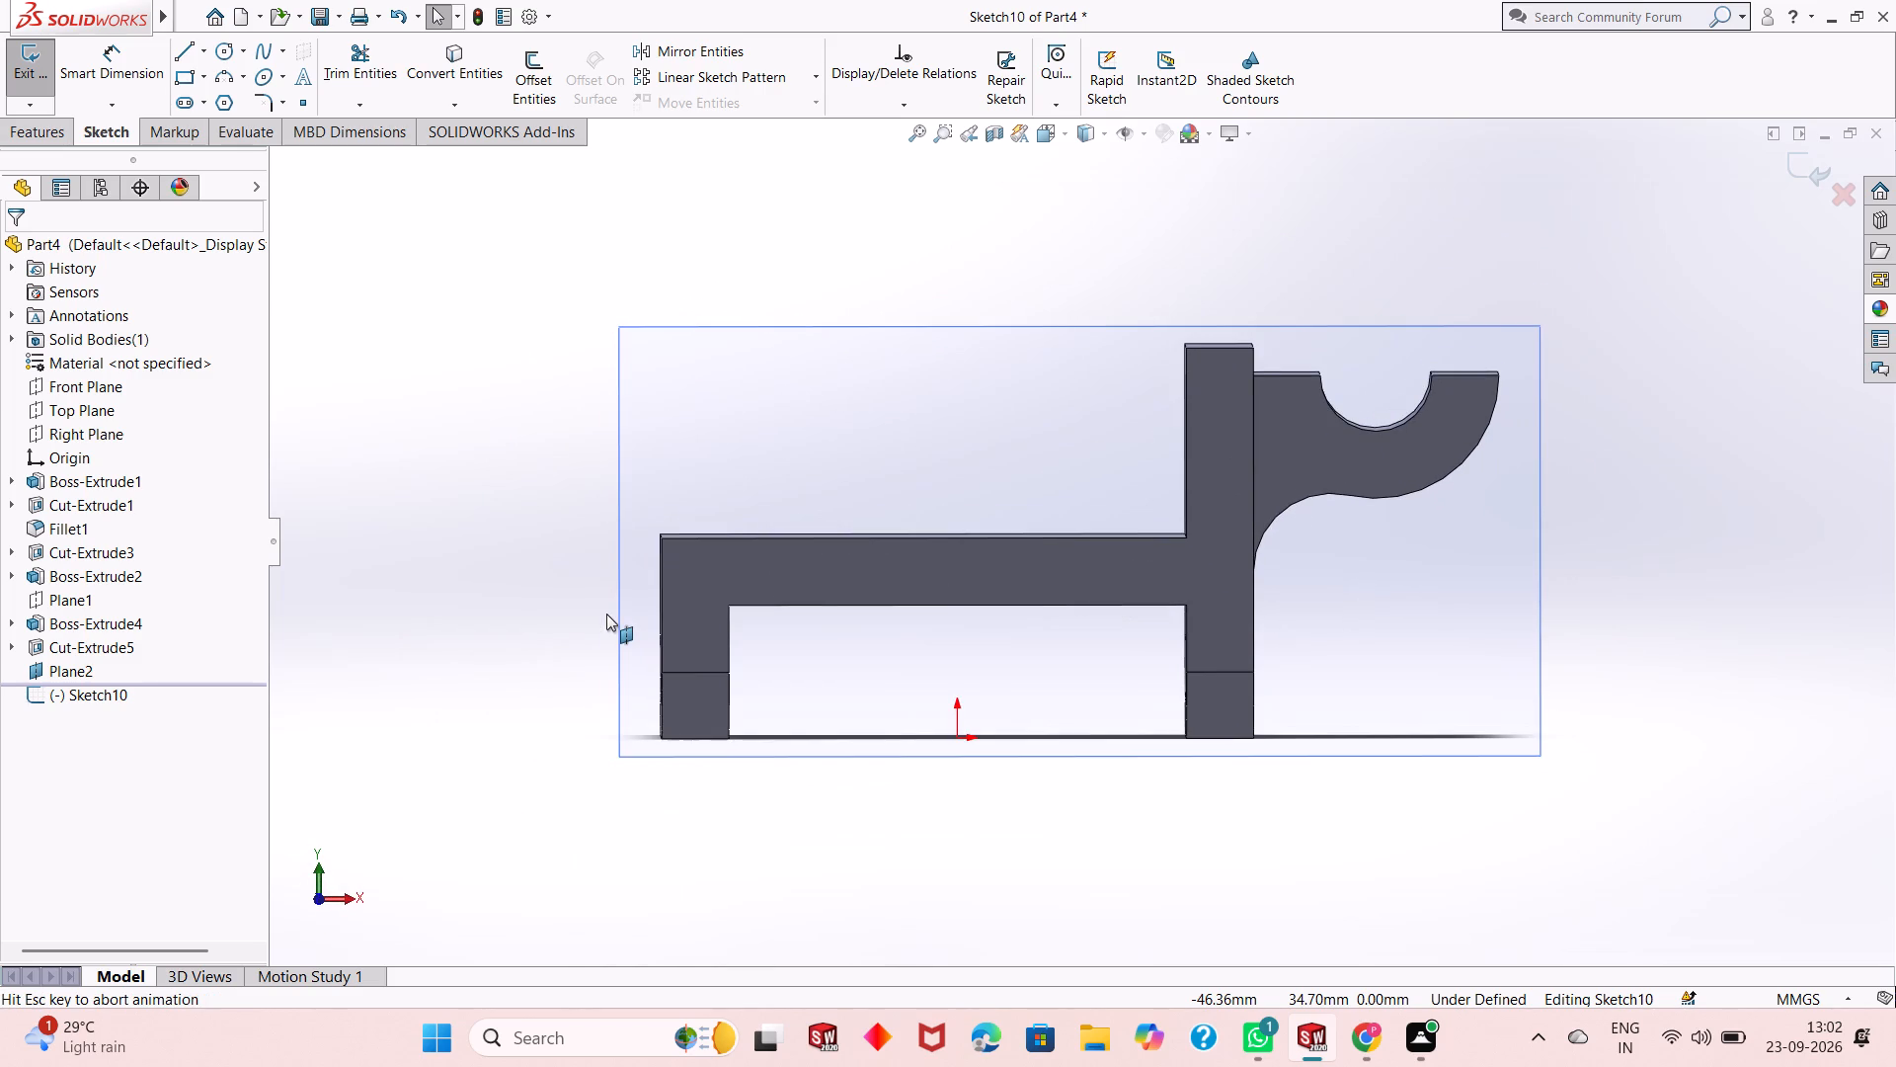
left_click(177, 51)
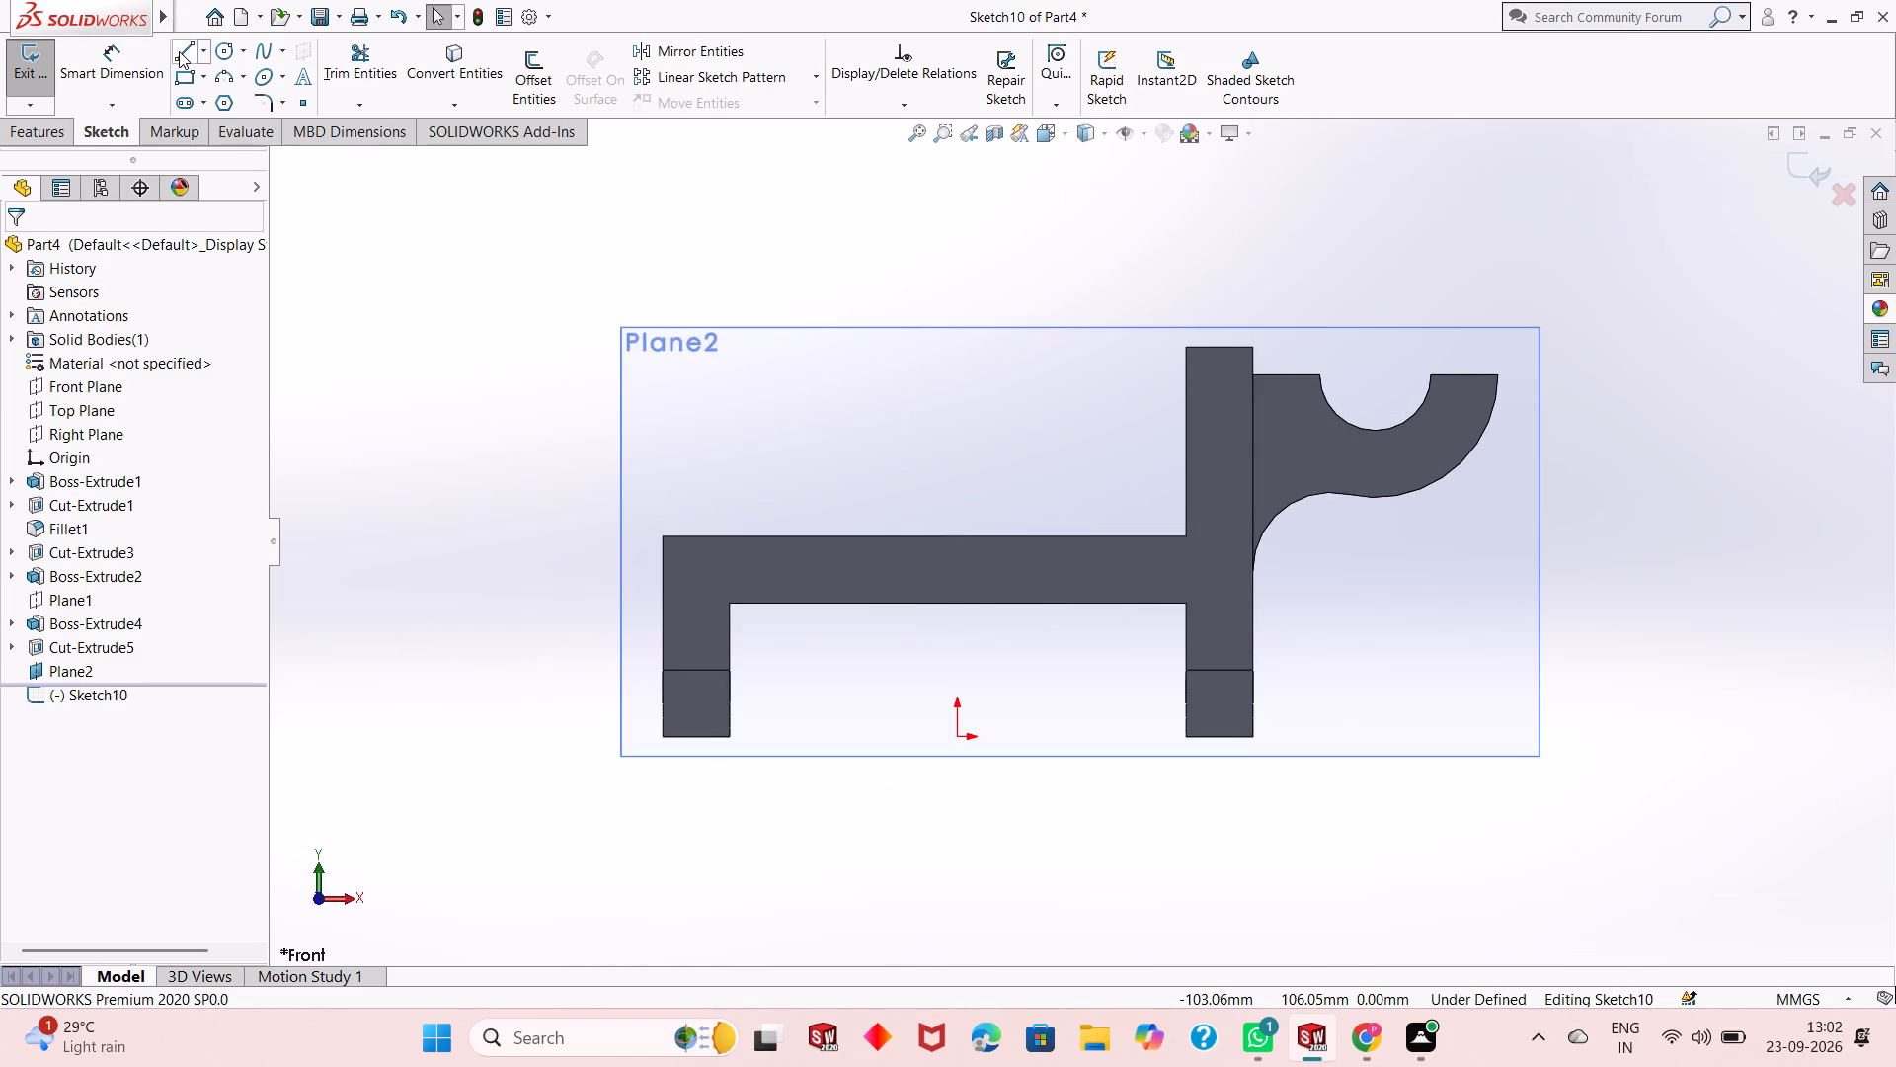
left_click(1187, 346)
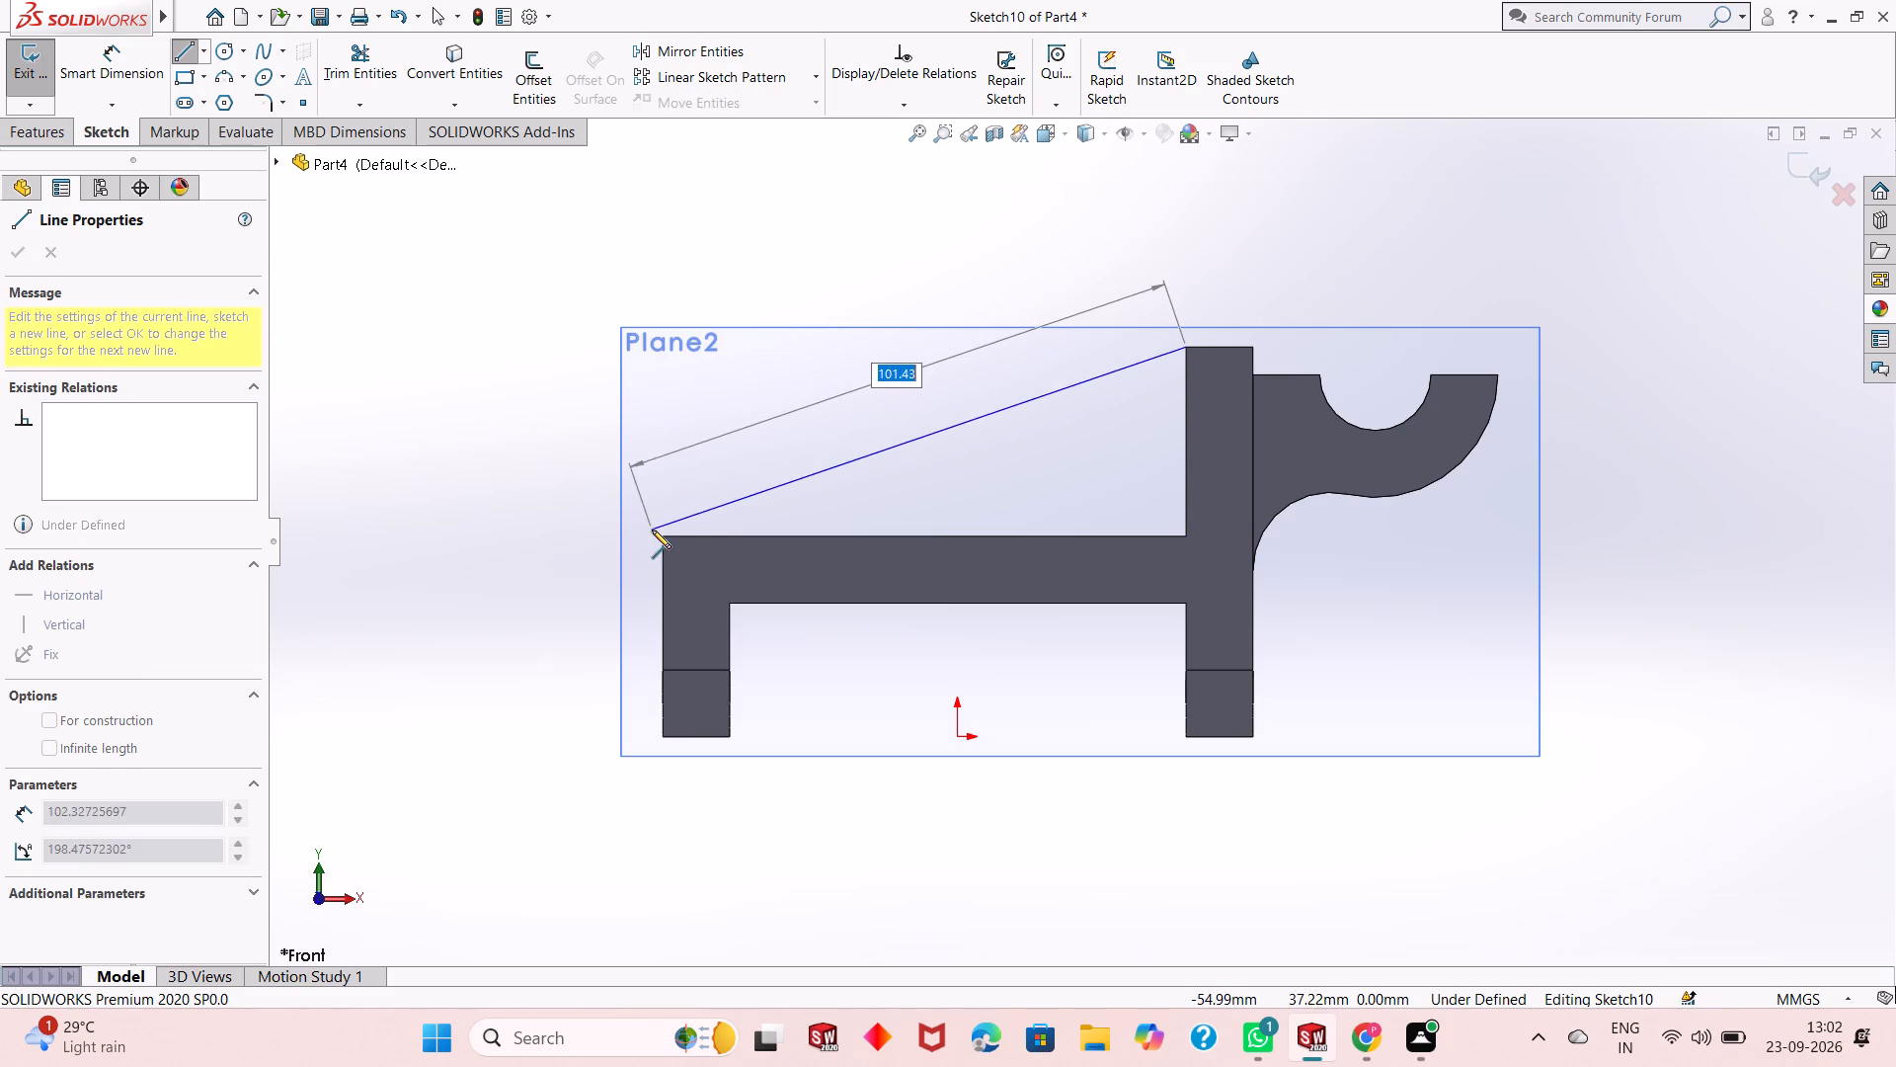
left_click(668, 535)
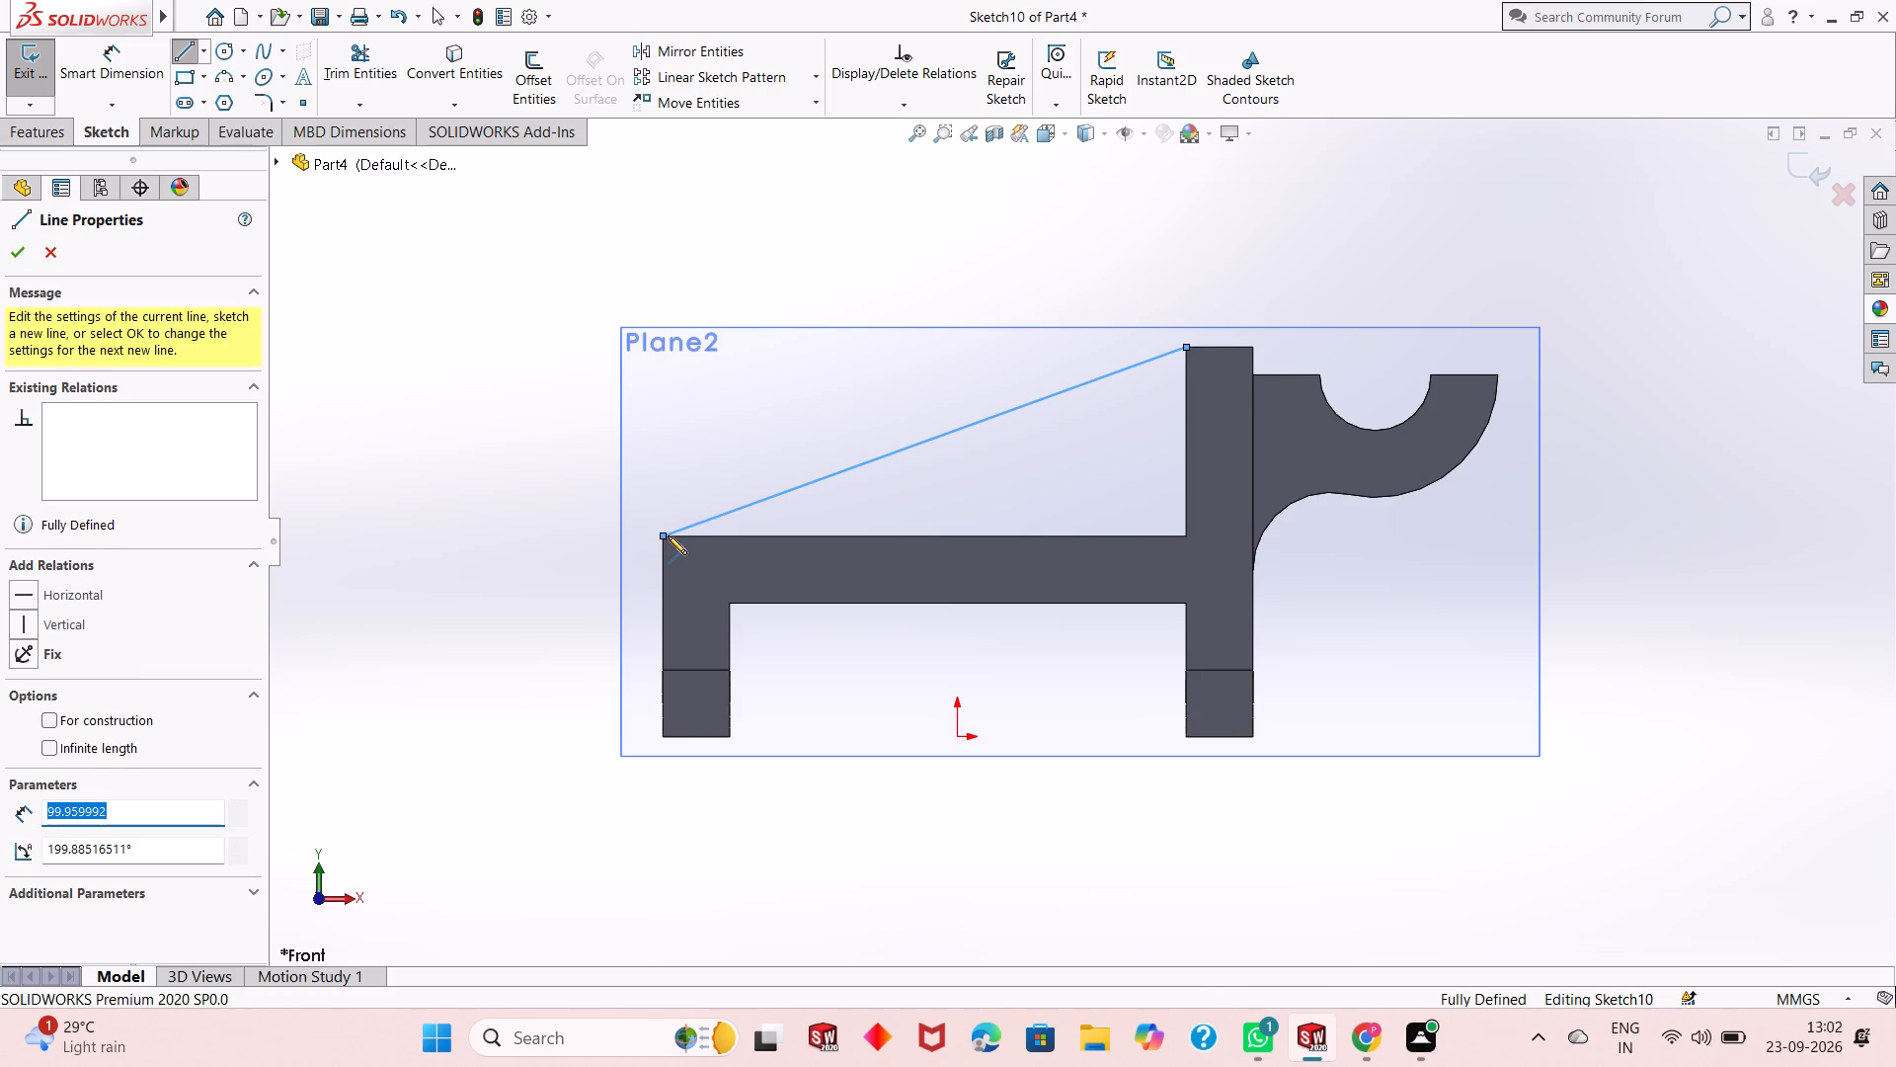
key("Escape")
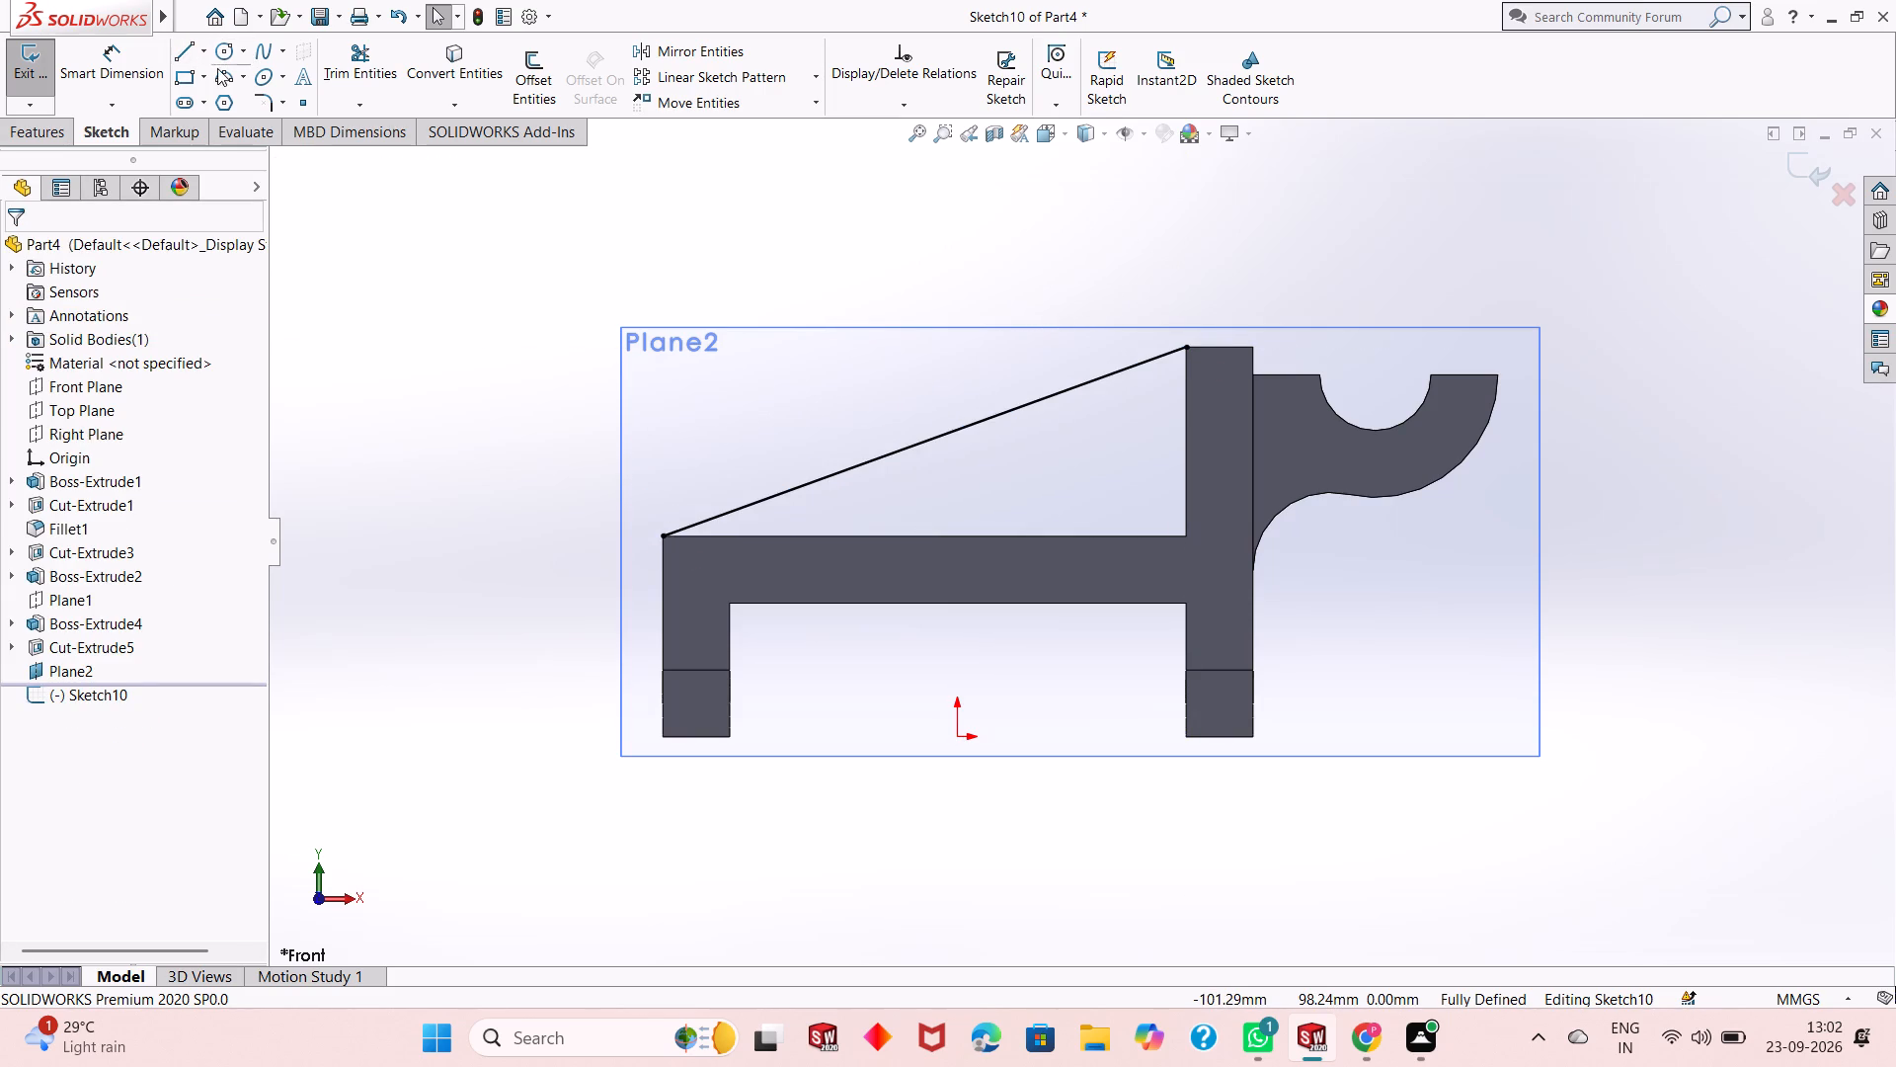
Create a 12 mm thick rib from the sloping line, thickened on both sides, with the material side flipped towards the base.
middle_click_drag(929, 434, 933, 442)
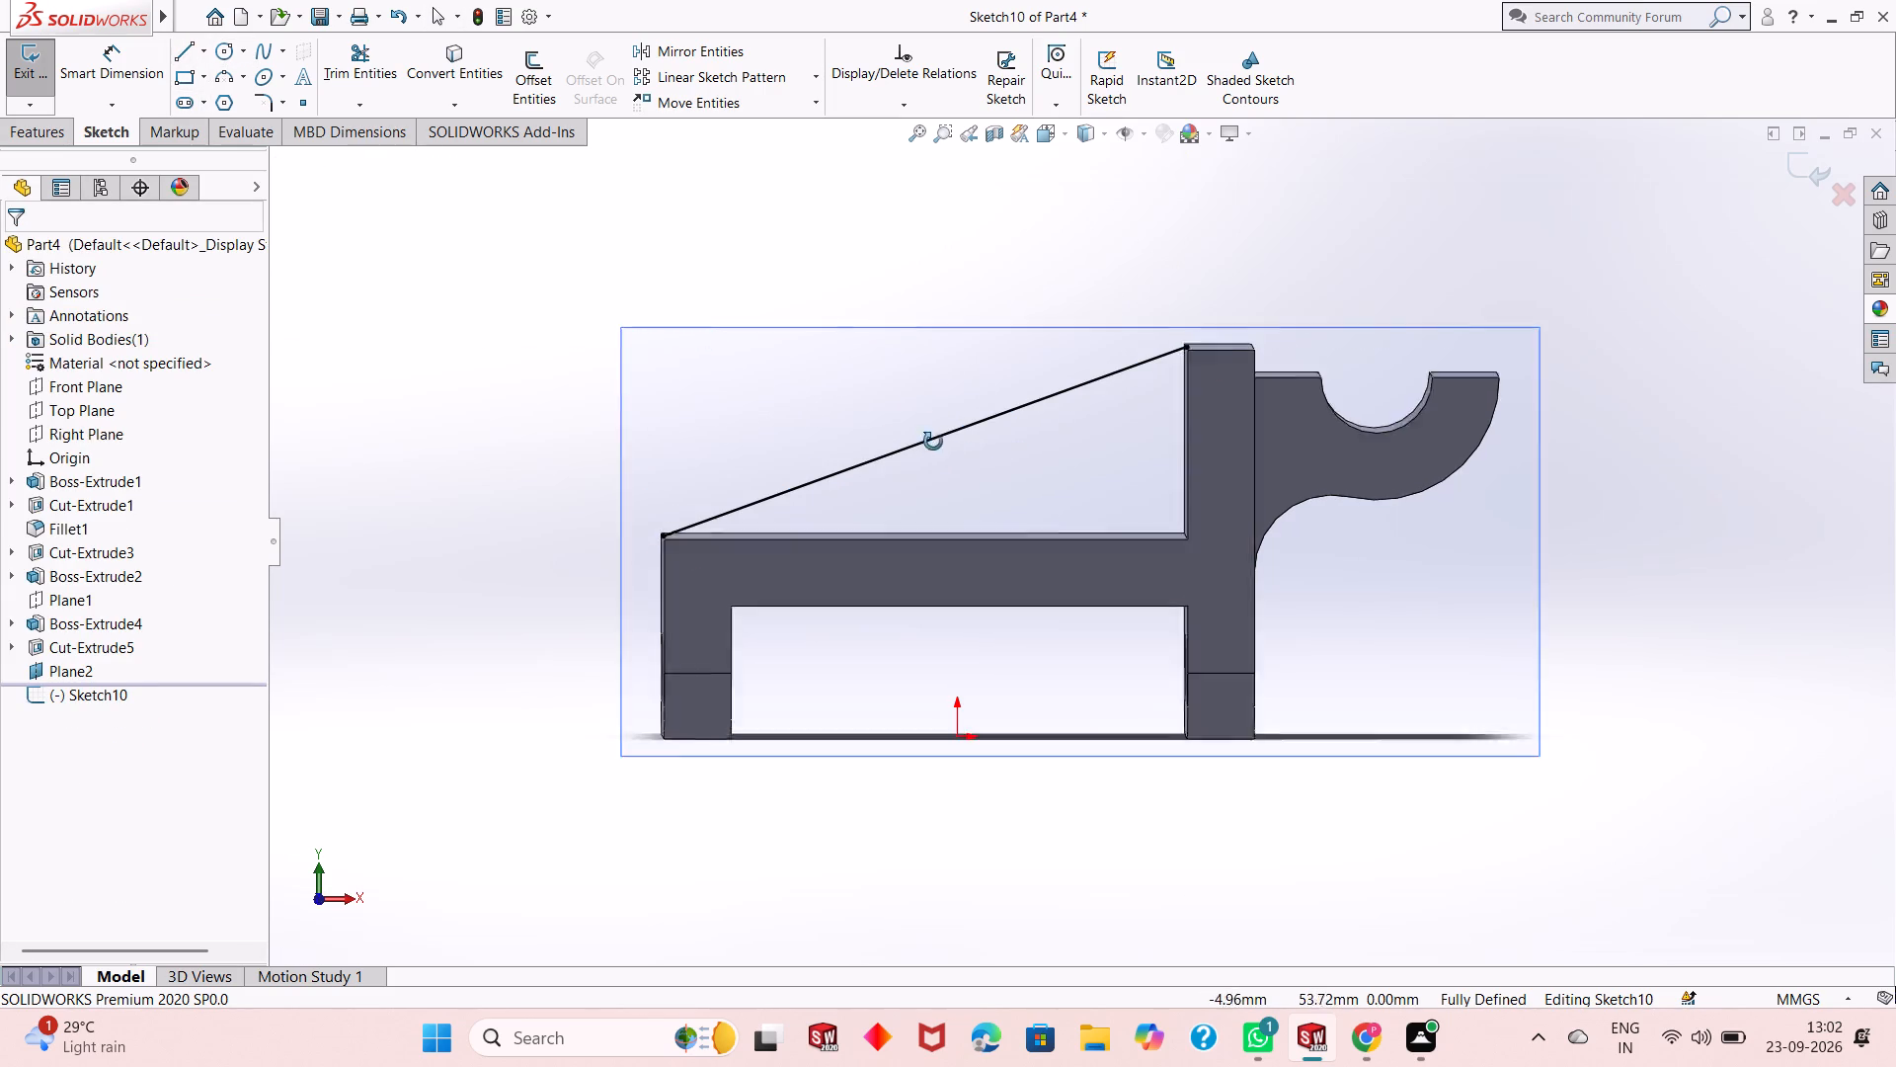
middle_click_drag(933, 442, 988, 541)
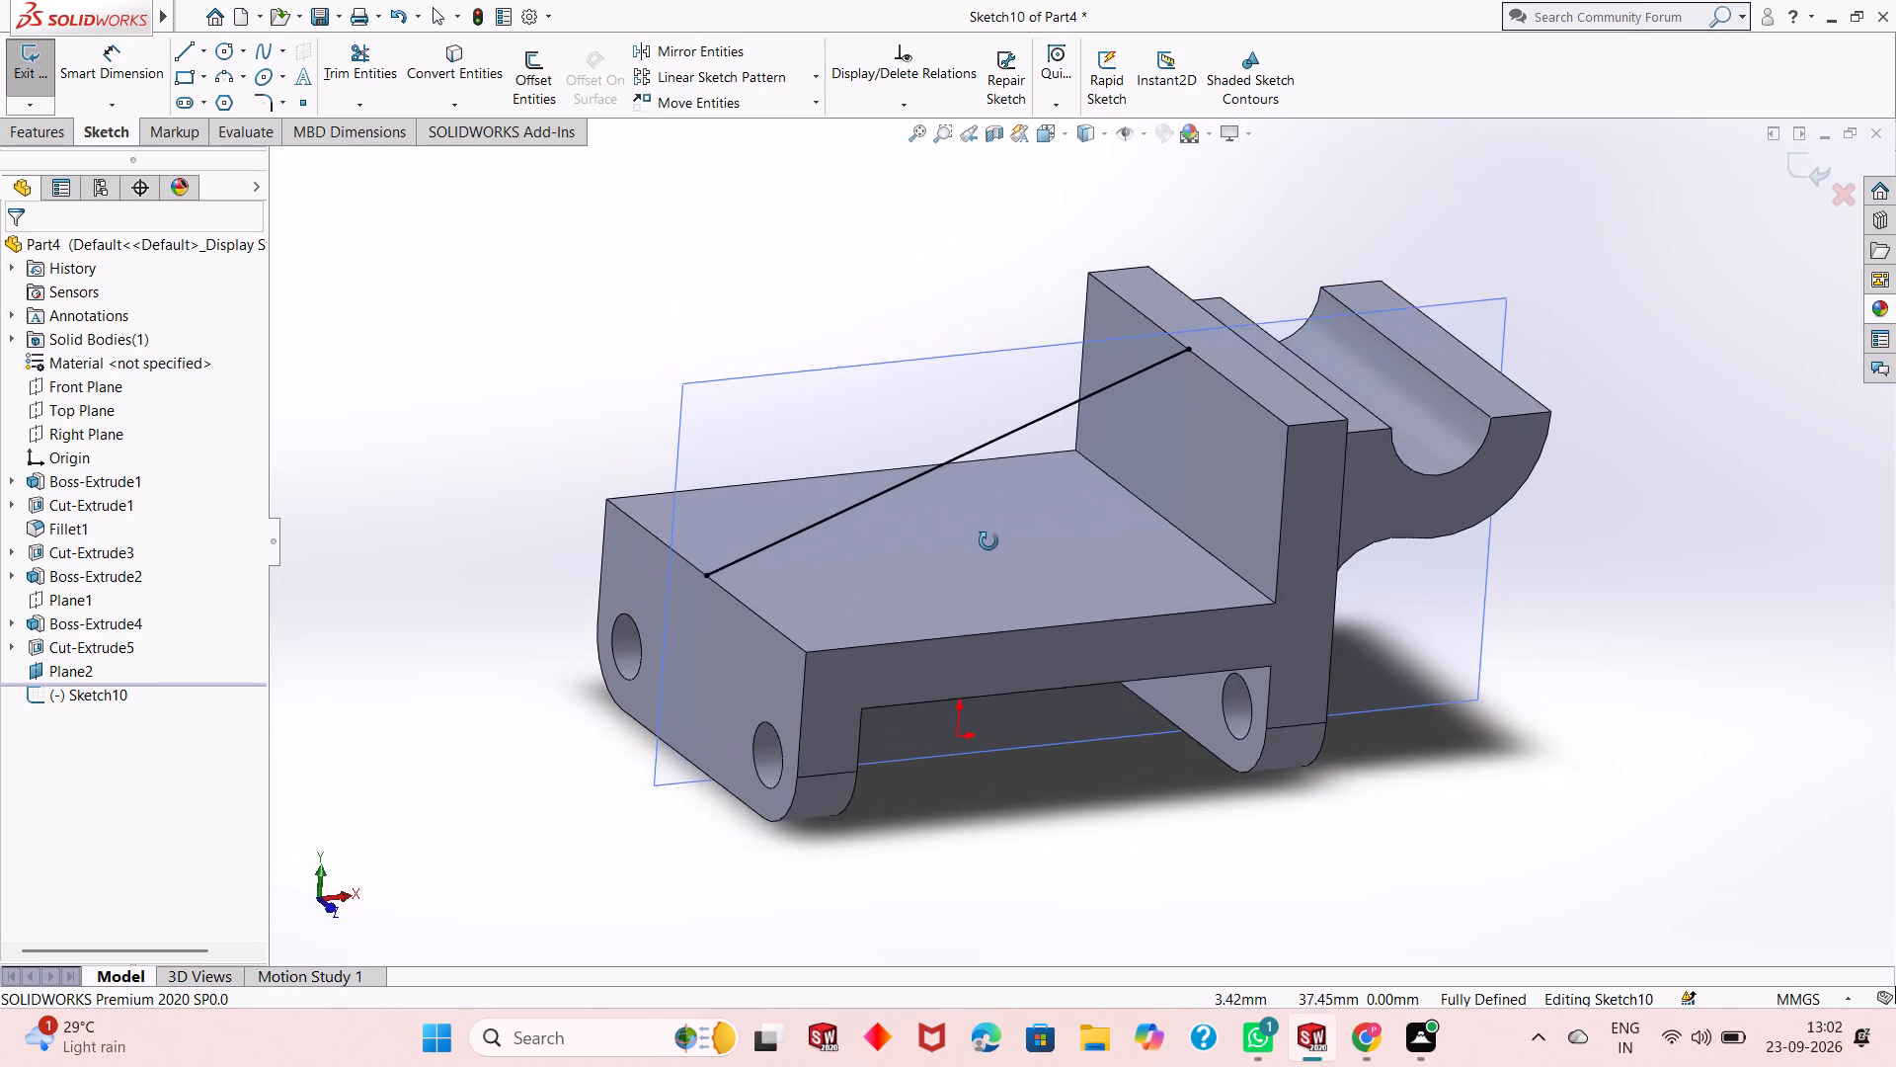
middle_click_drag(988, 541, 988, 573)
scroll(1045, 407, "down", 1)
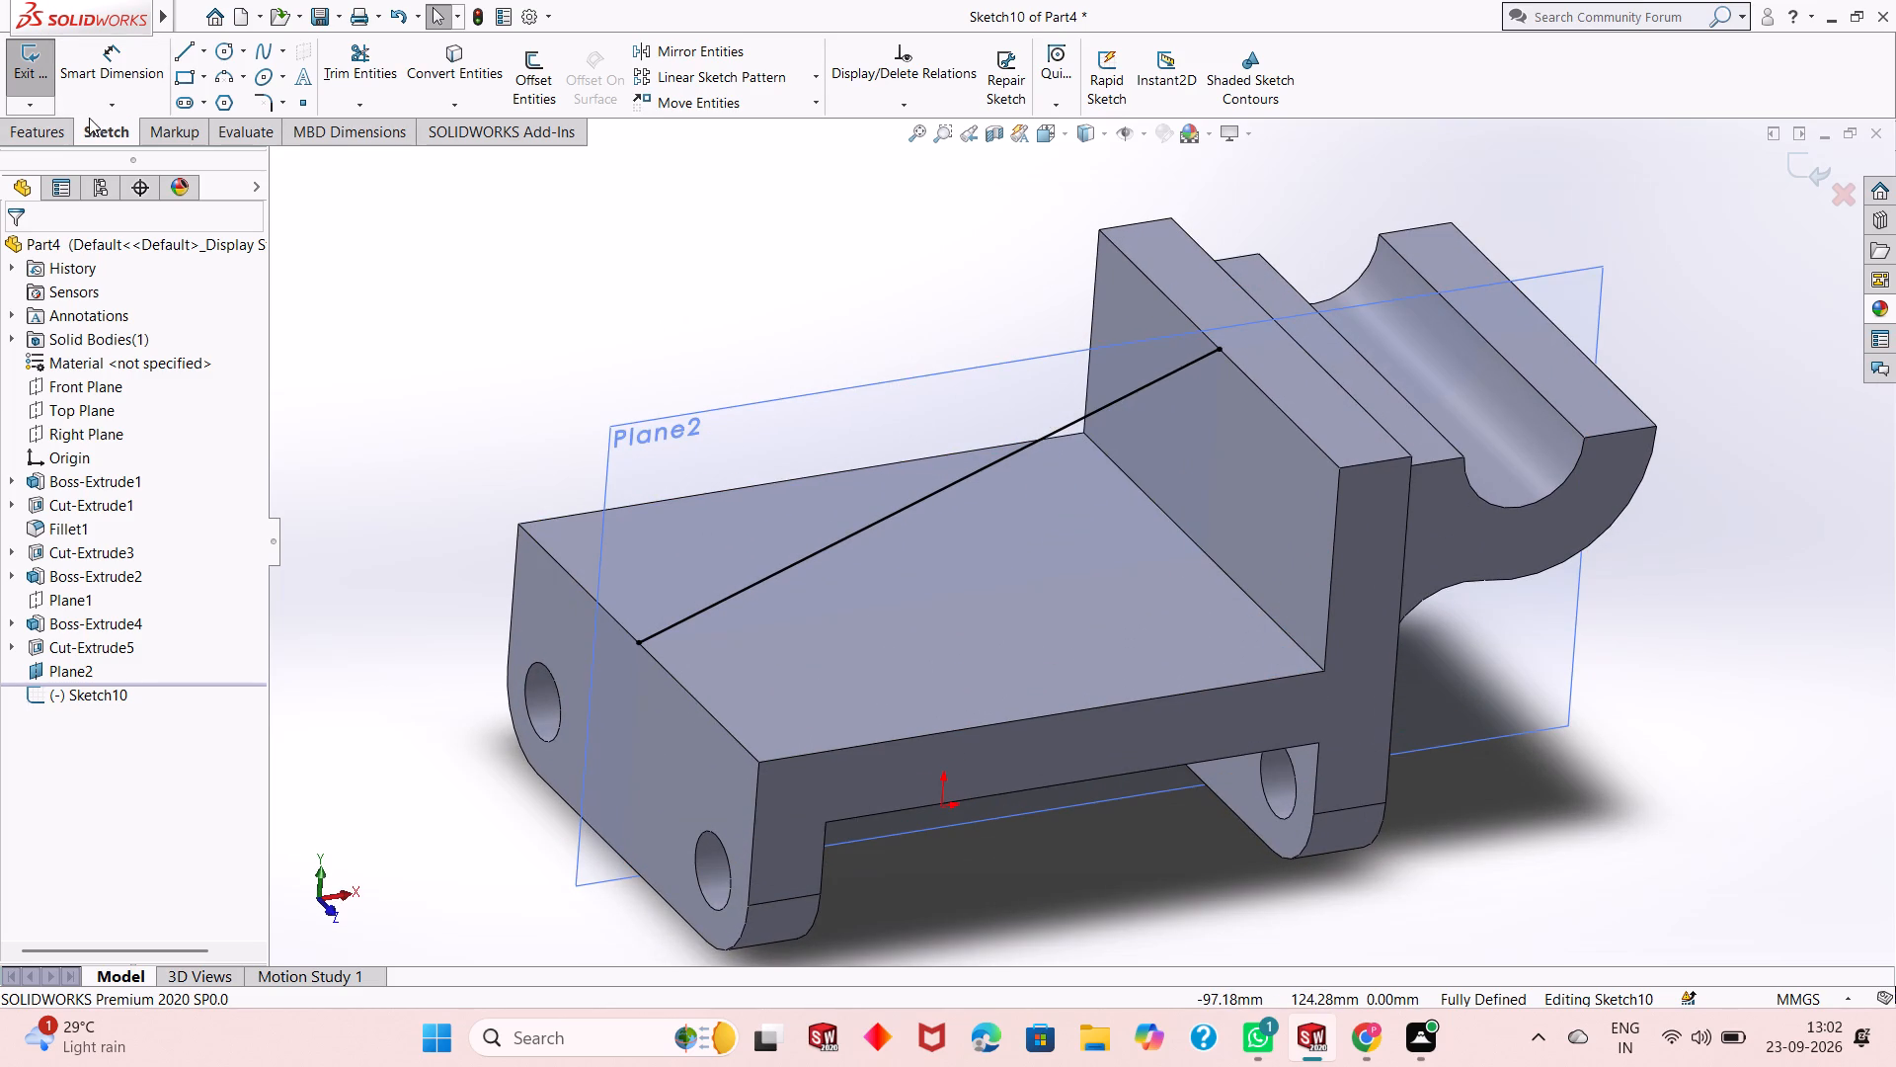
left_click(64, 126)
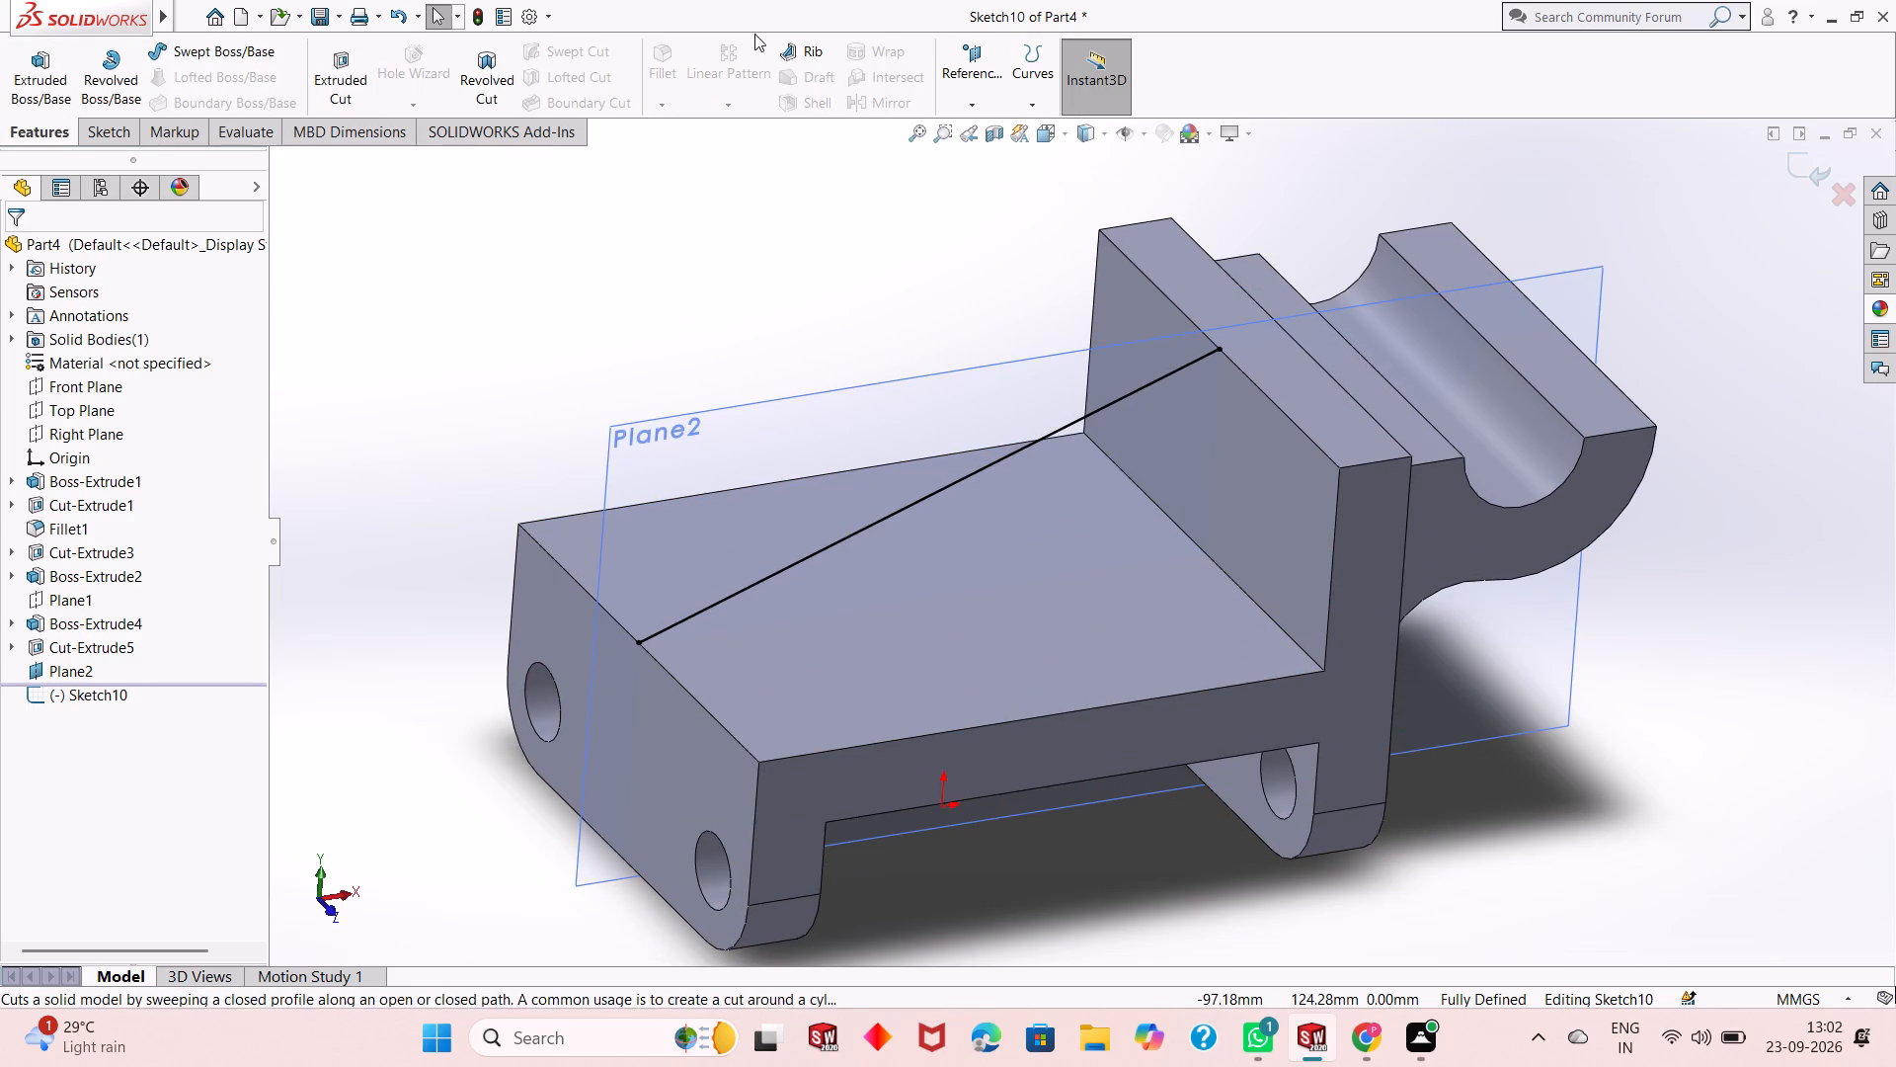
left_click(807, 51)
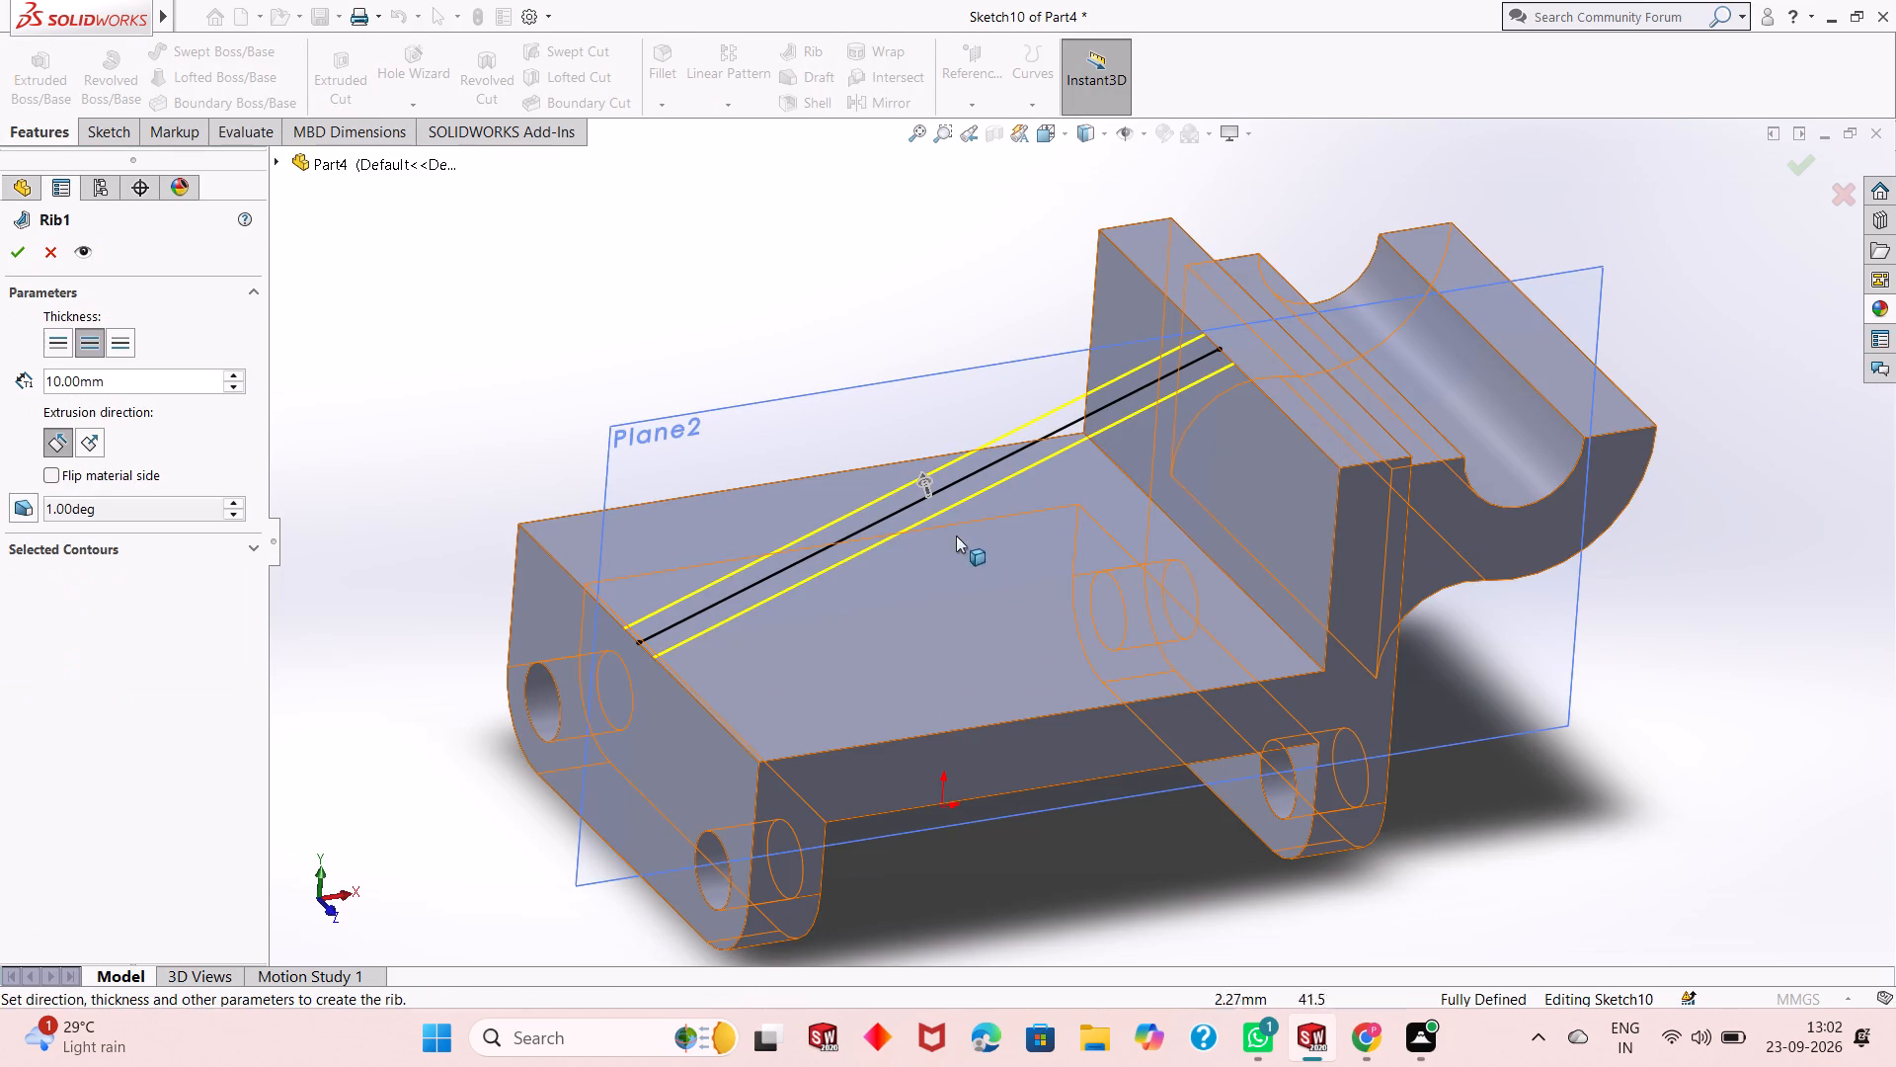
left_click(920, 478)
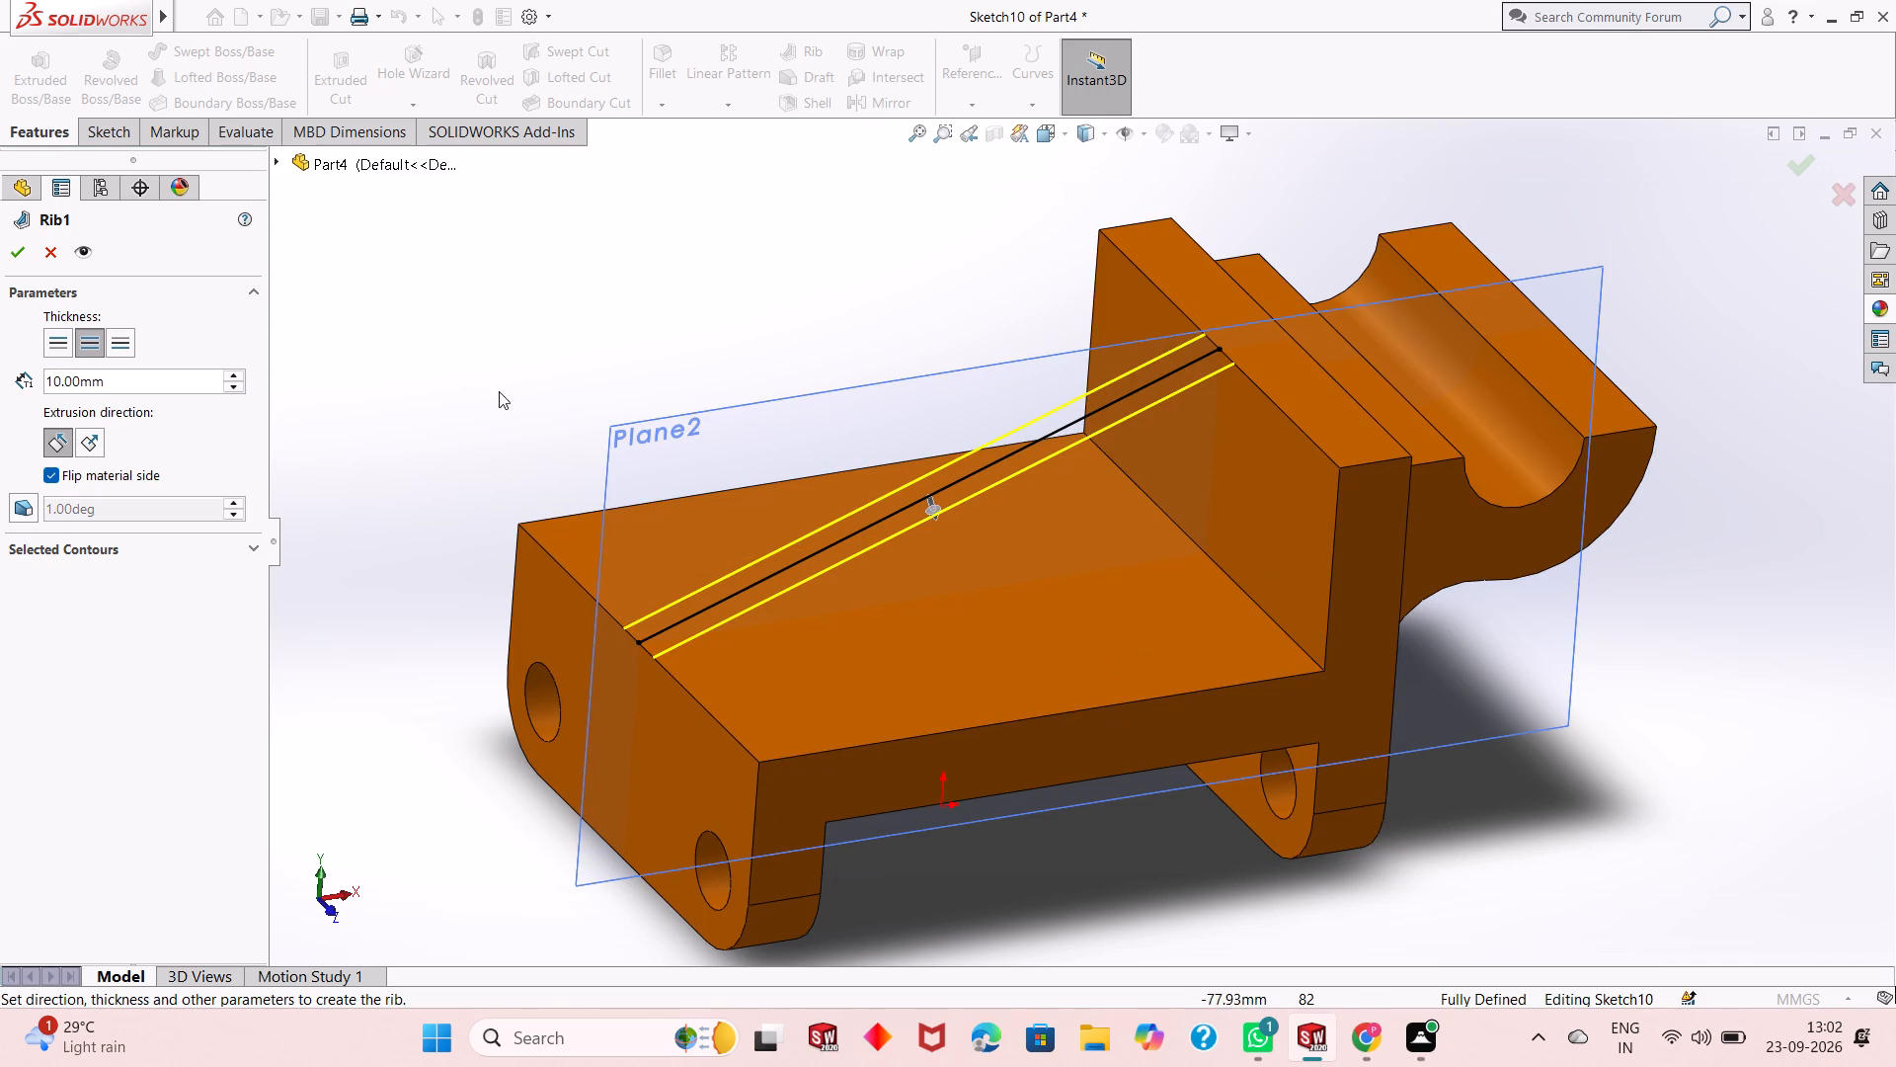
double_click(172, 385)
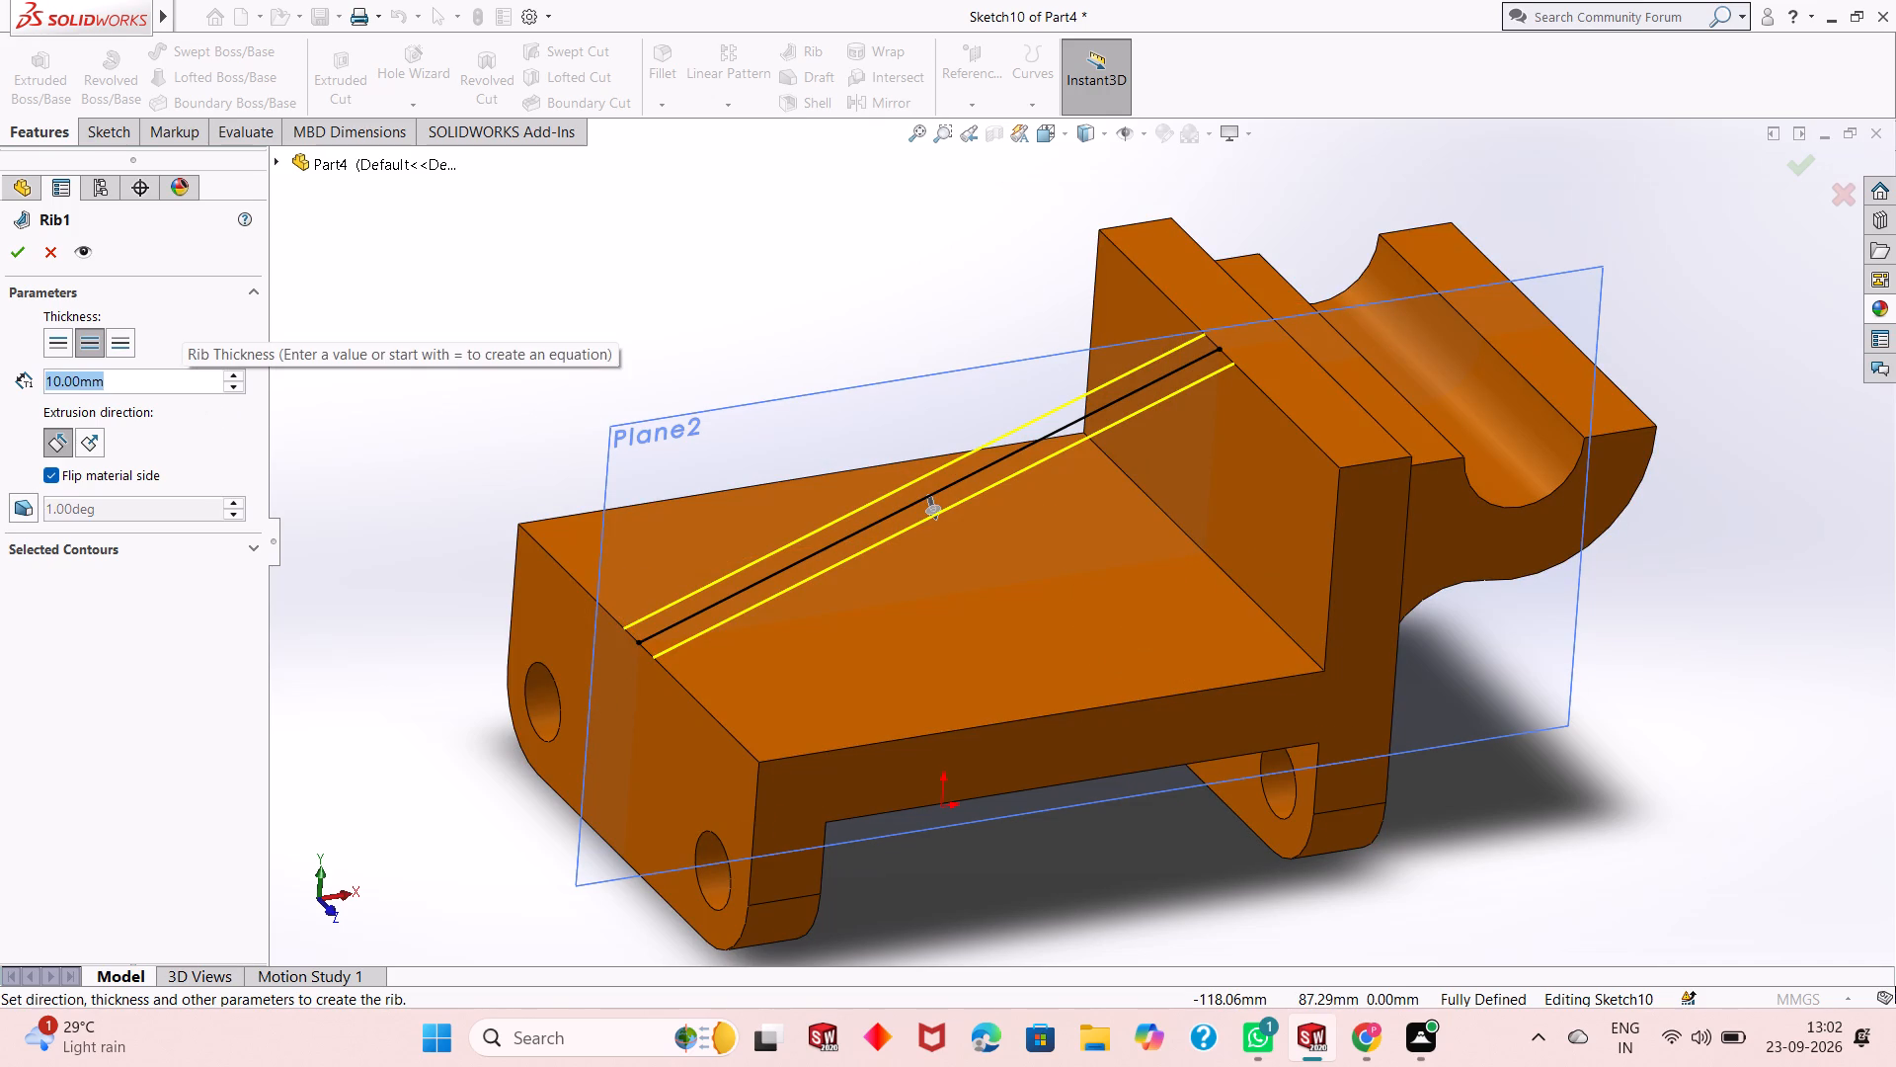
key("1")
key("2")
key("Return")
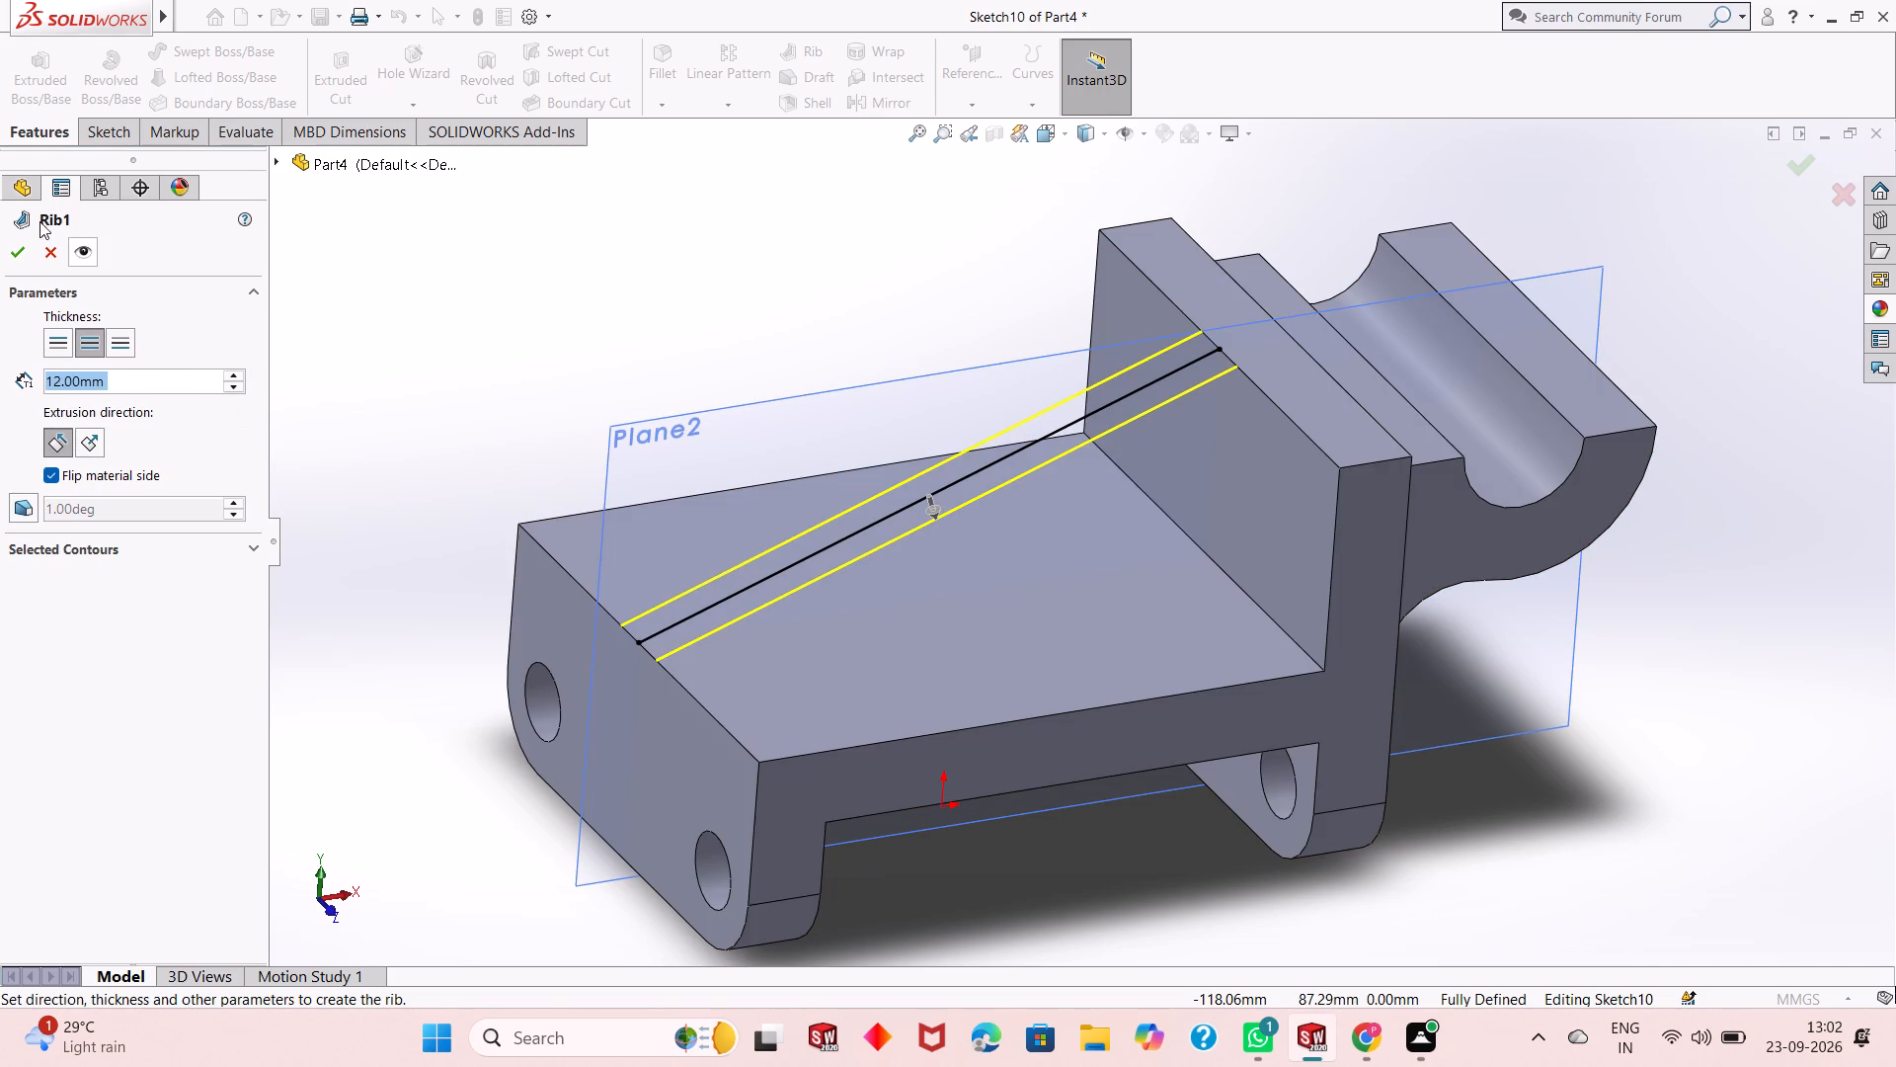
left_click(18, 245)
left_click(384, 386)
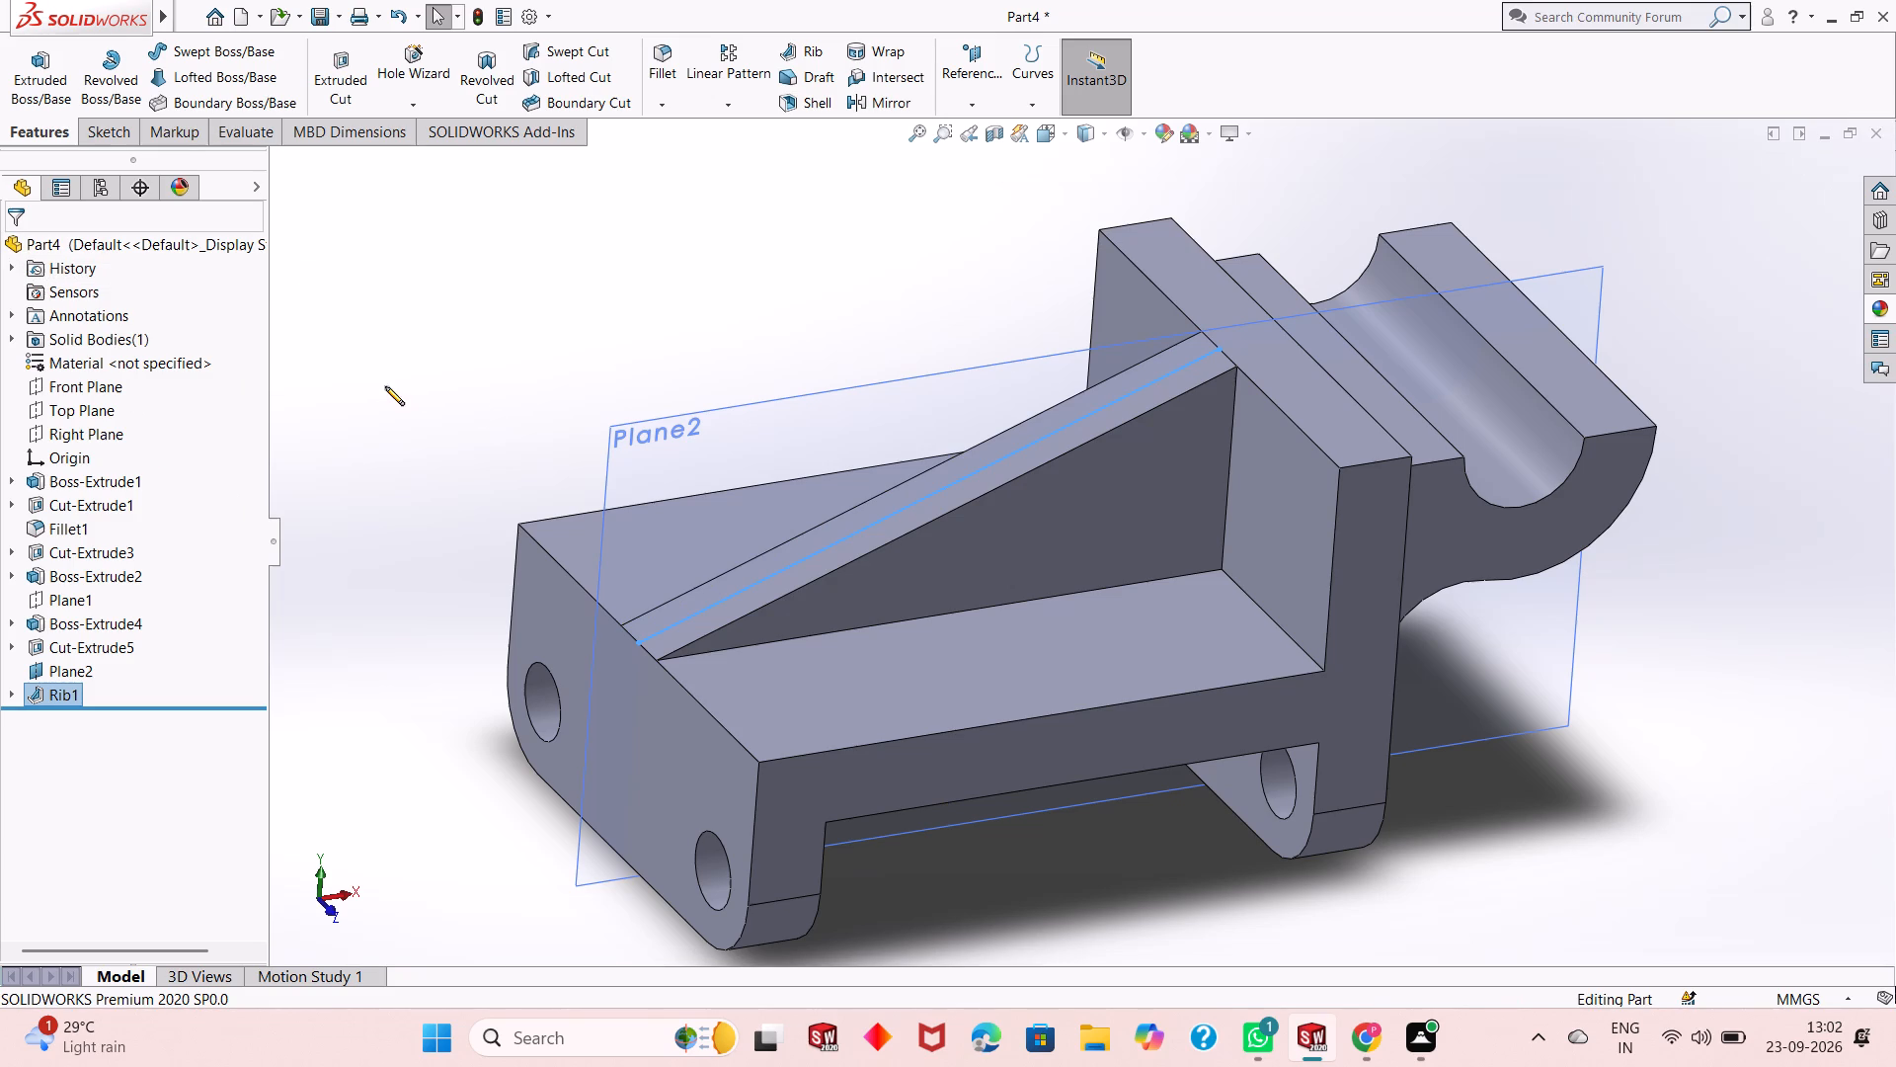
Hide the reference plane that runs through the rib.
right_click(642, 458)
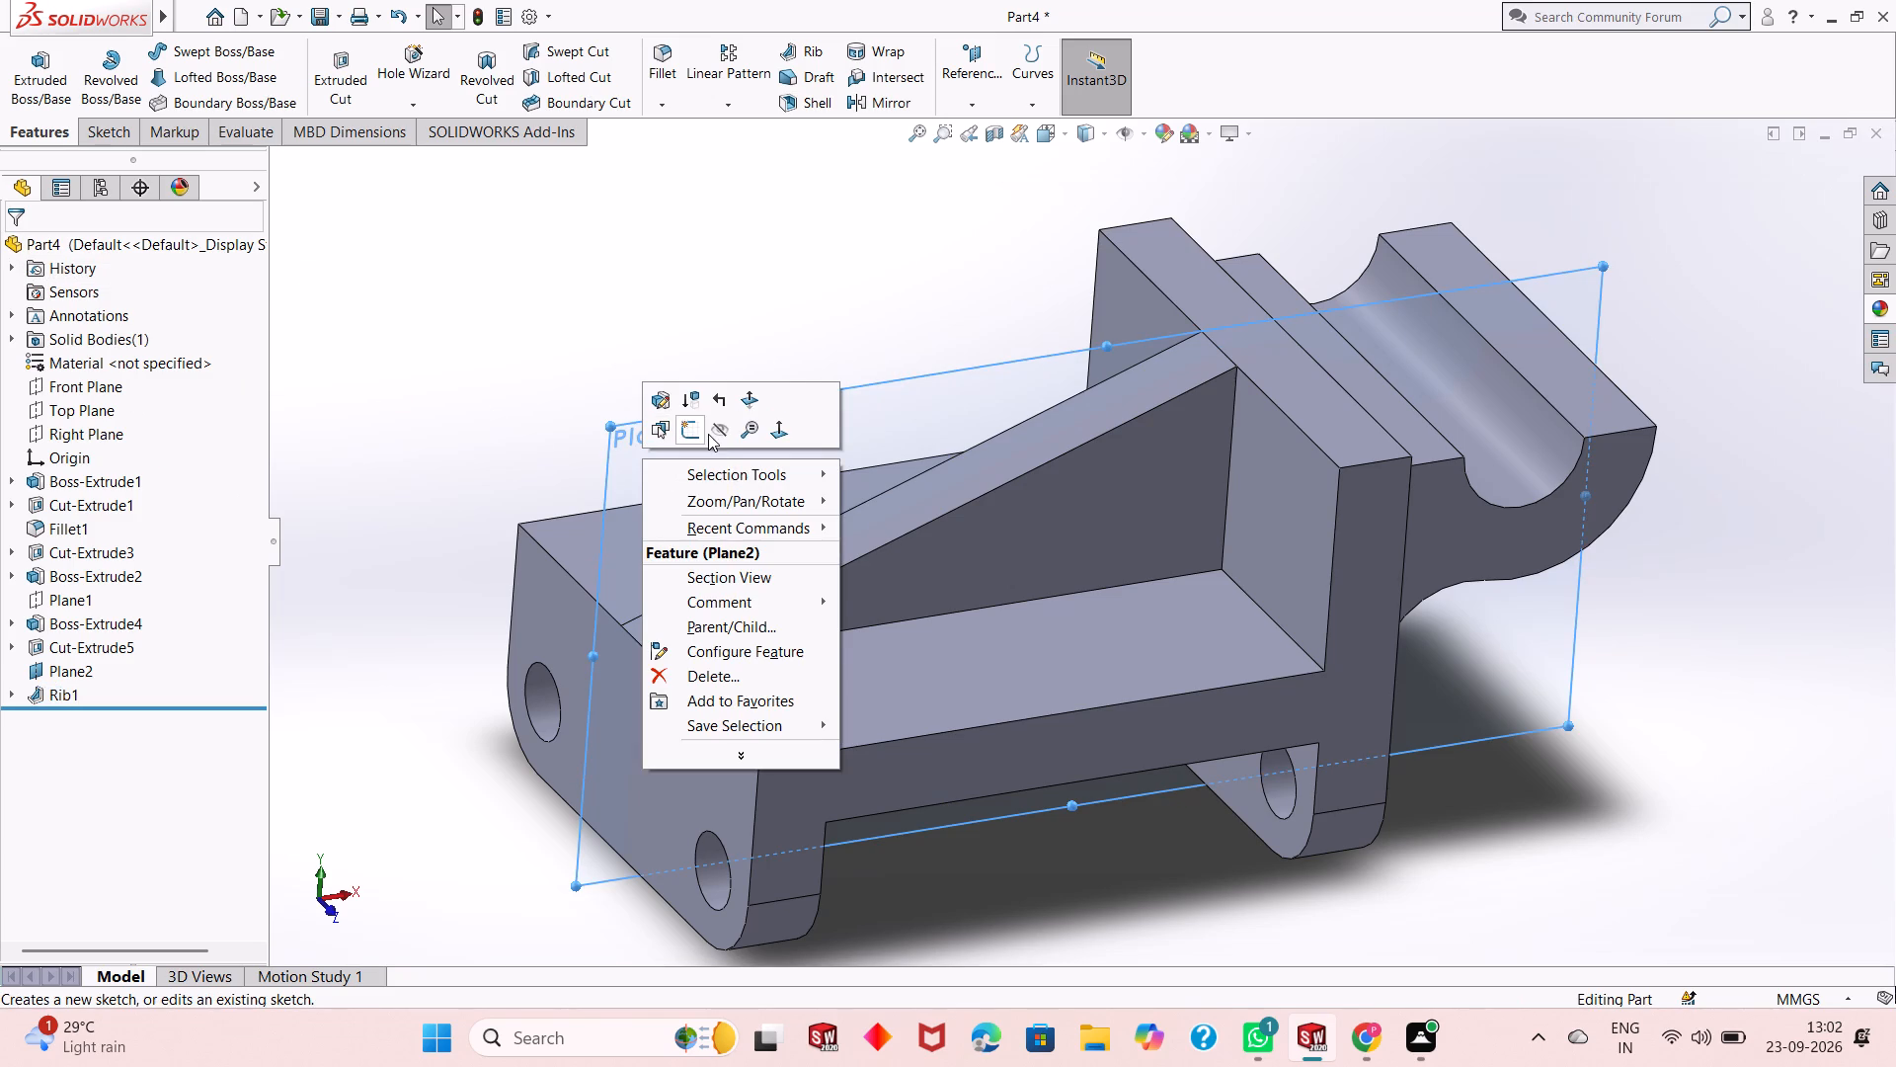
left_click(708, 434)
Colour the whole part light pinkish purple, trying several purple shades before accepting the pinker one.
scroll(506, 488, "up", 2)
scroll(1259, 573, "down", 1)
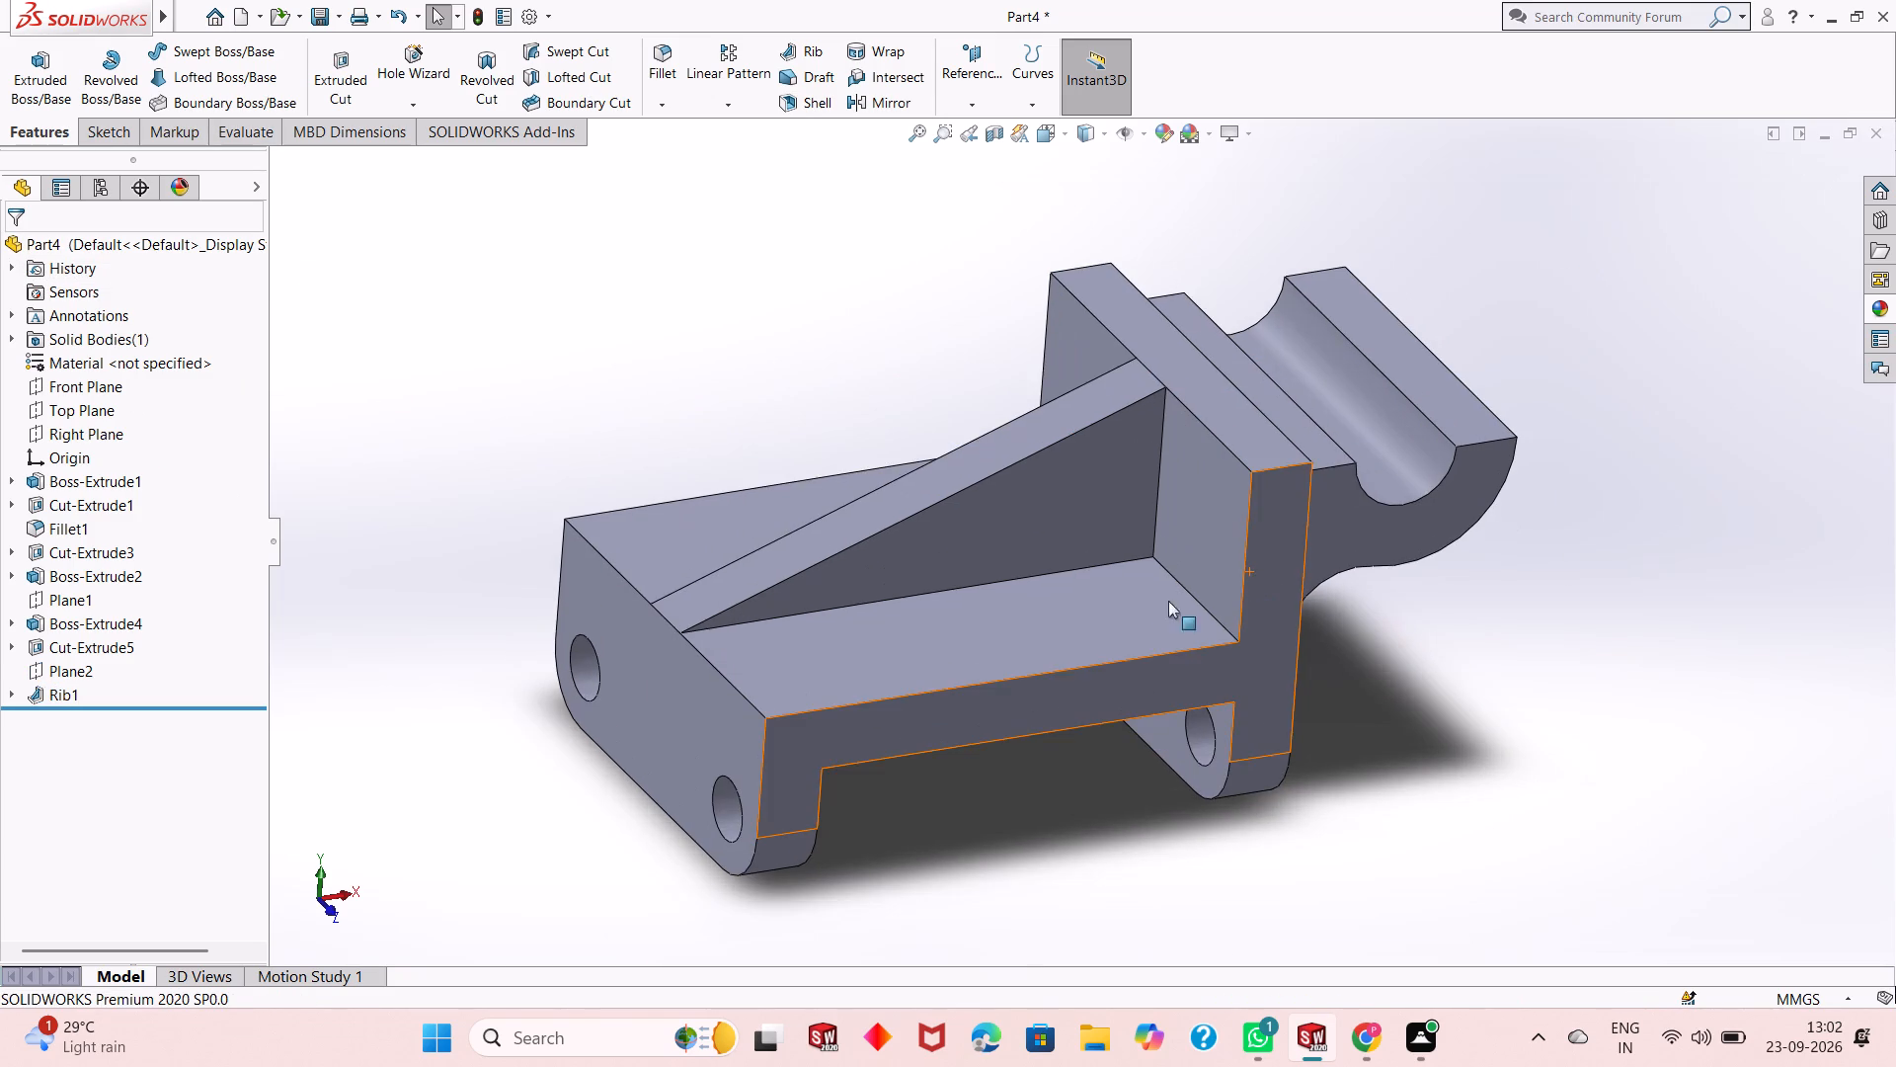
middle_click_drag(1037, 644, 955, 559)
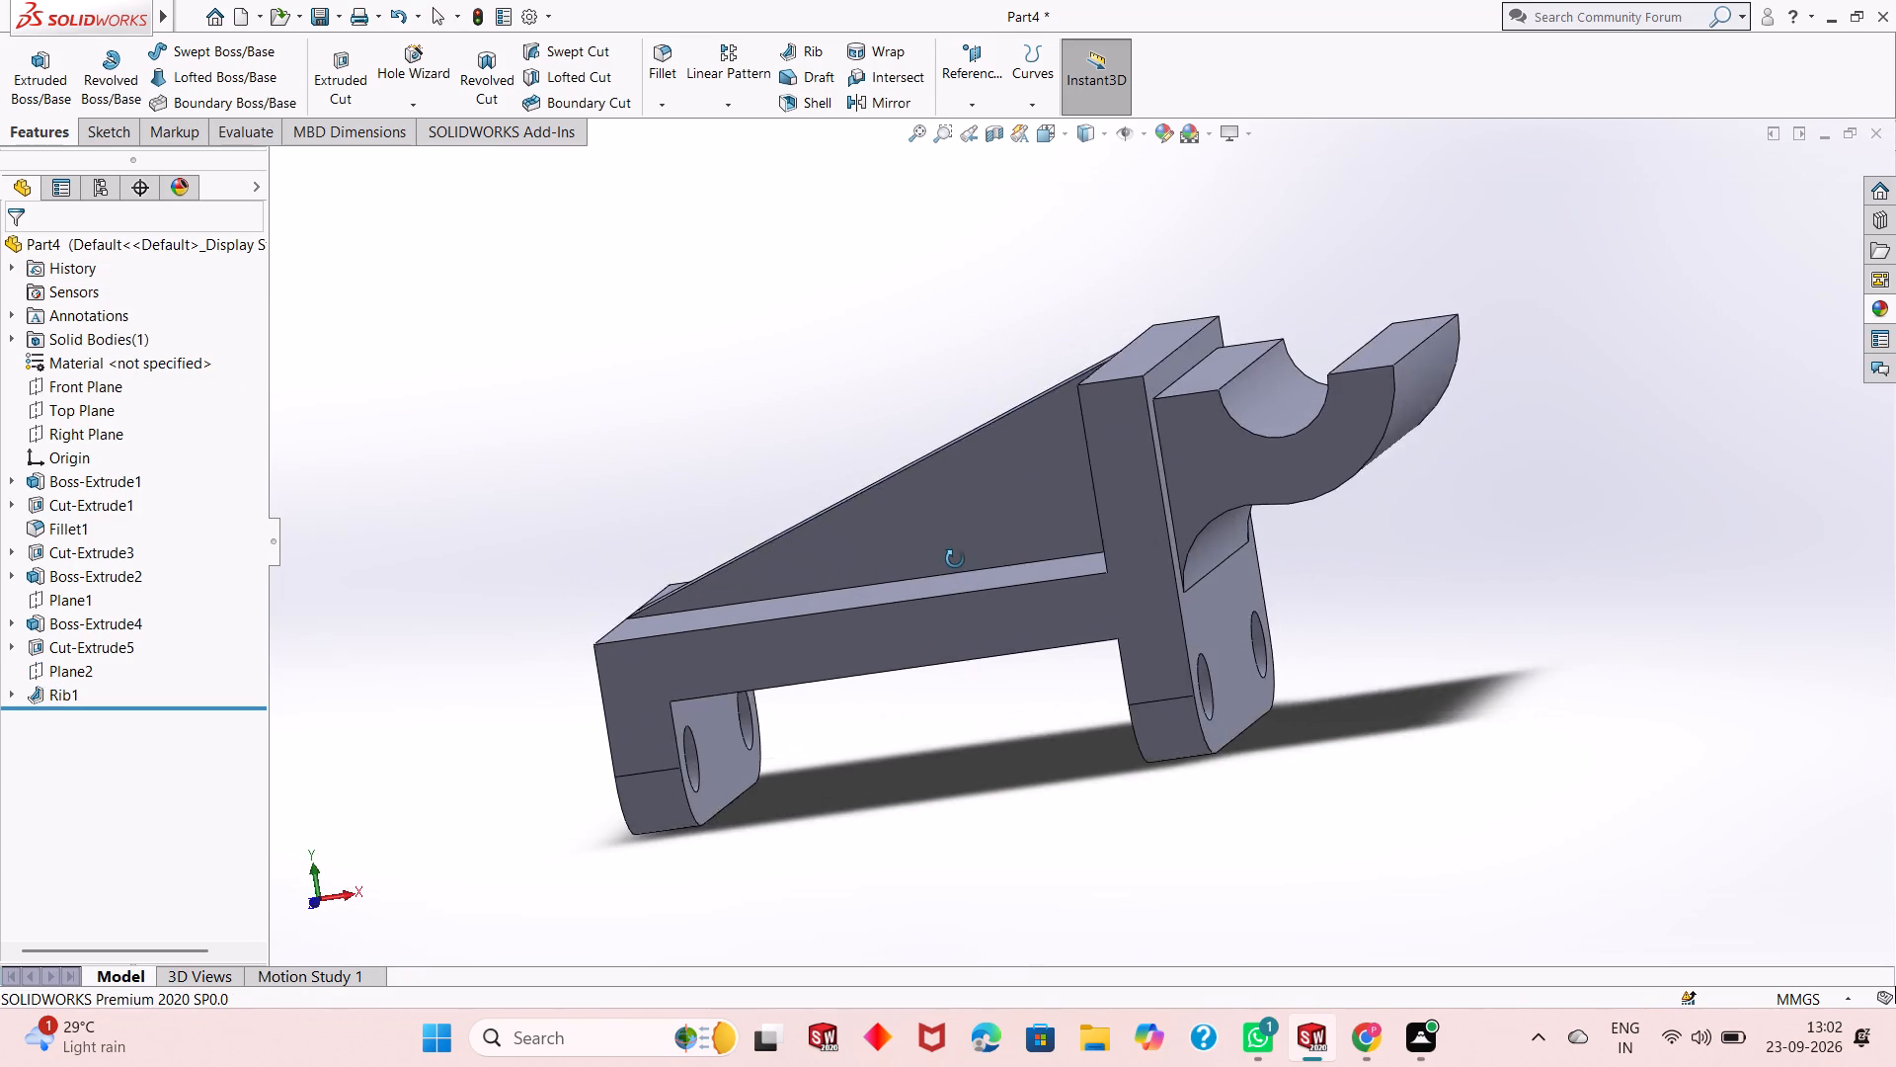
middle_click_drag(955, 559, 1068, 542)
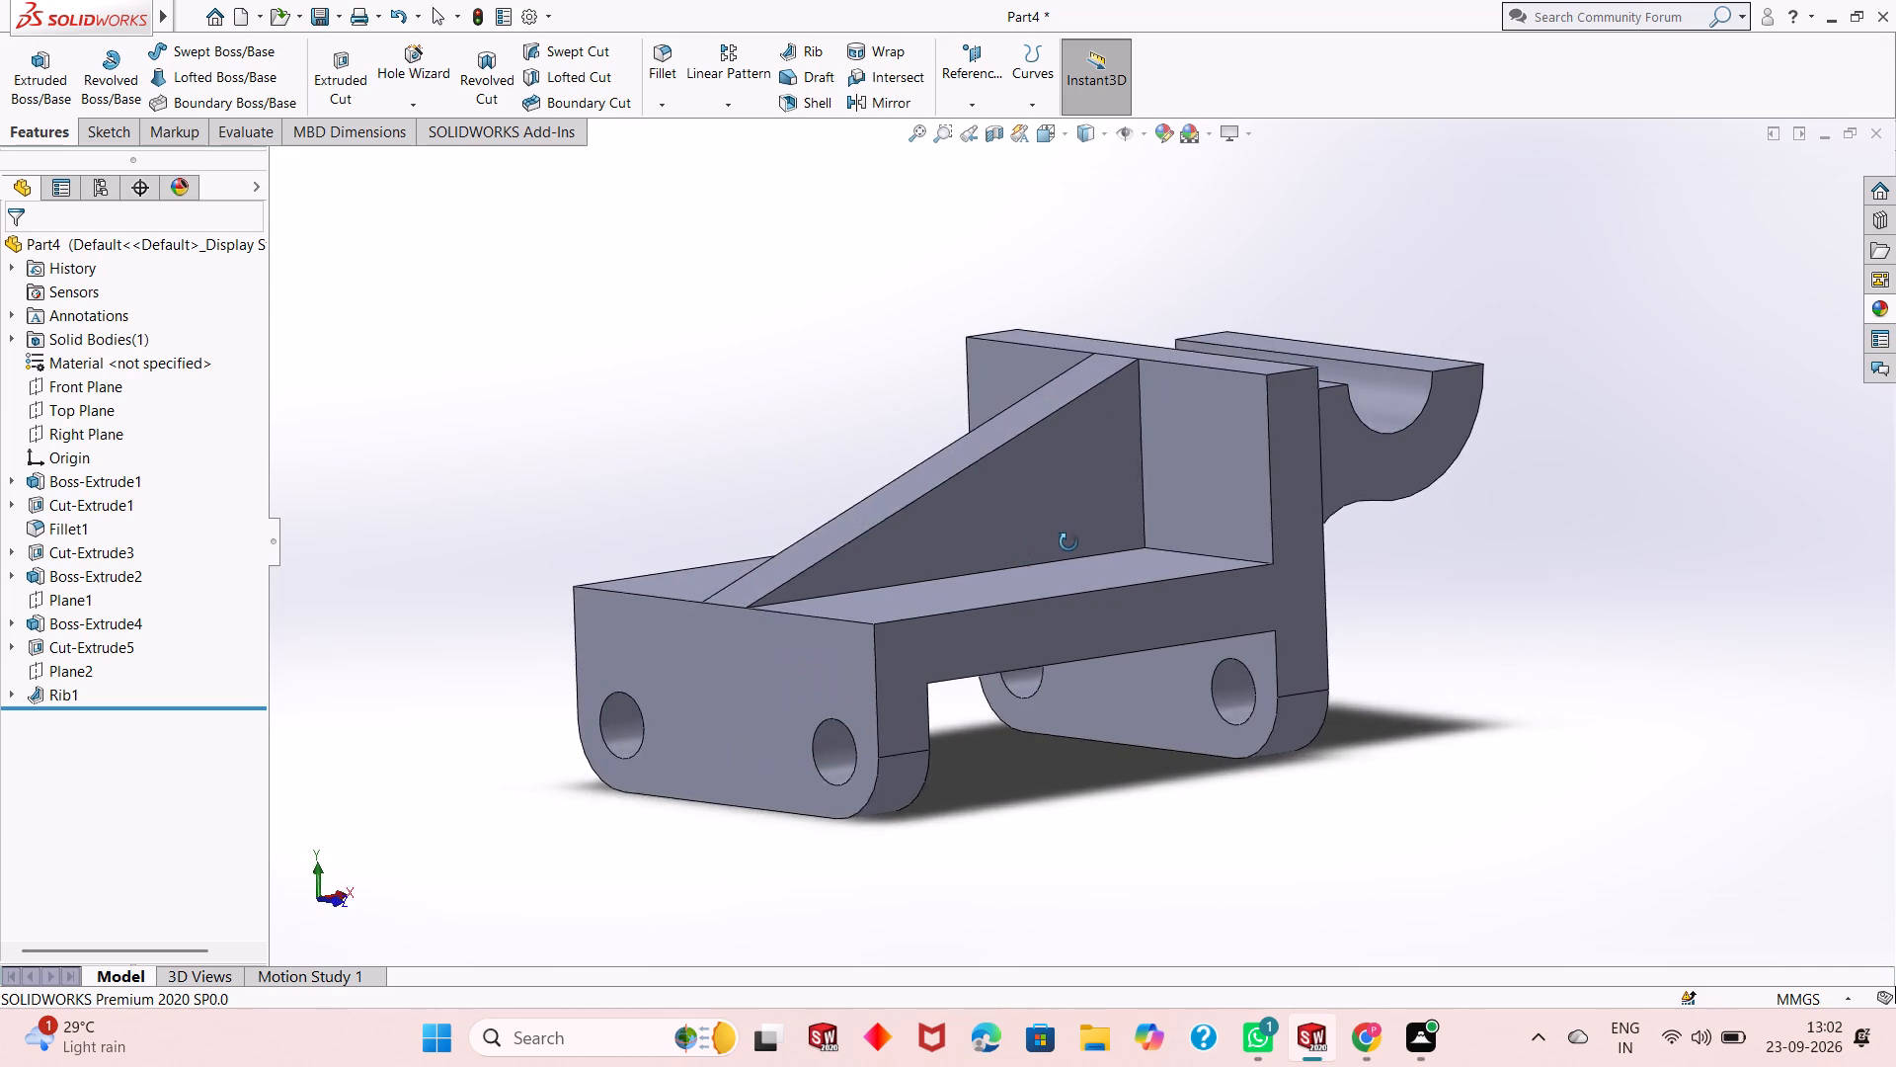
middle_click_drag(1068, 542, 1051, 529)
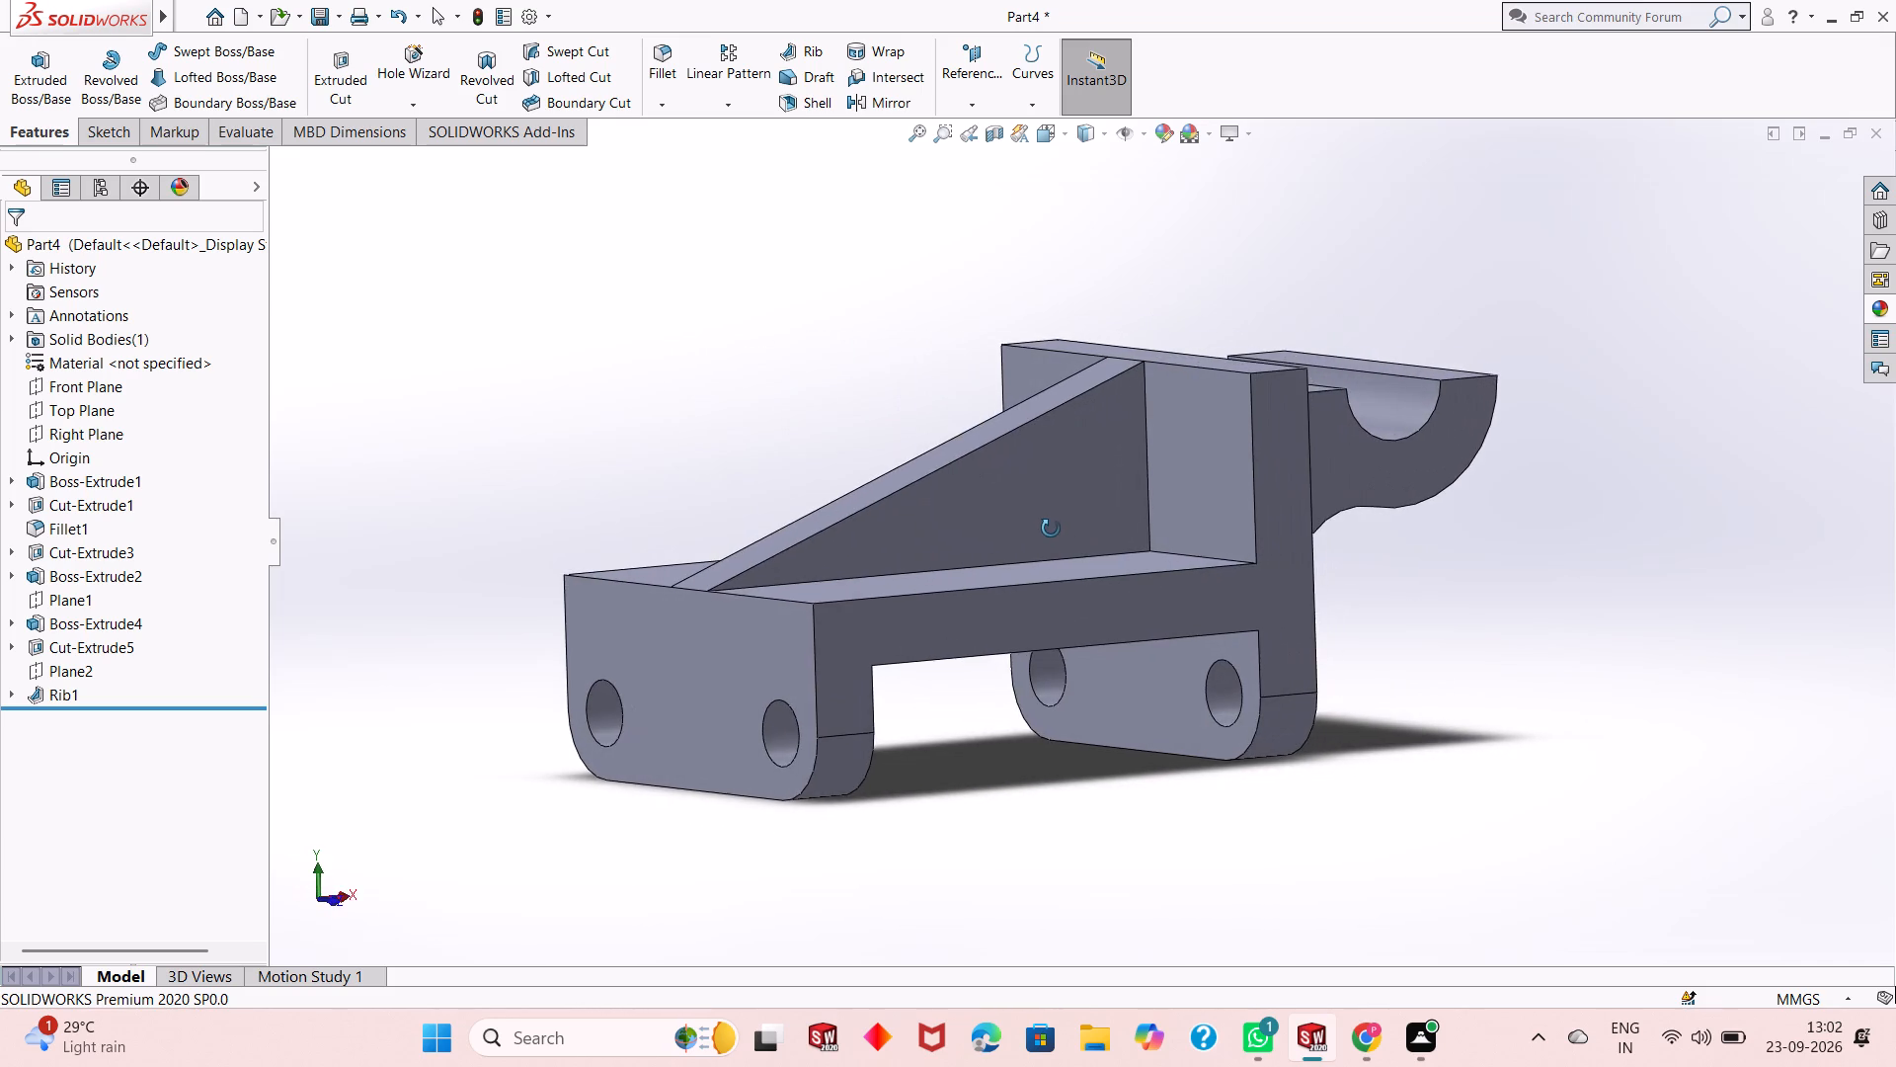
middle_click_drag(1051, 529, 1047, 665)
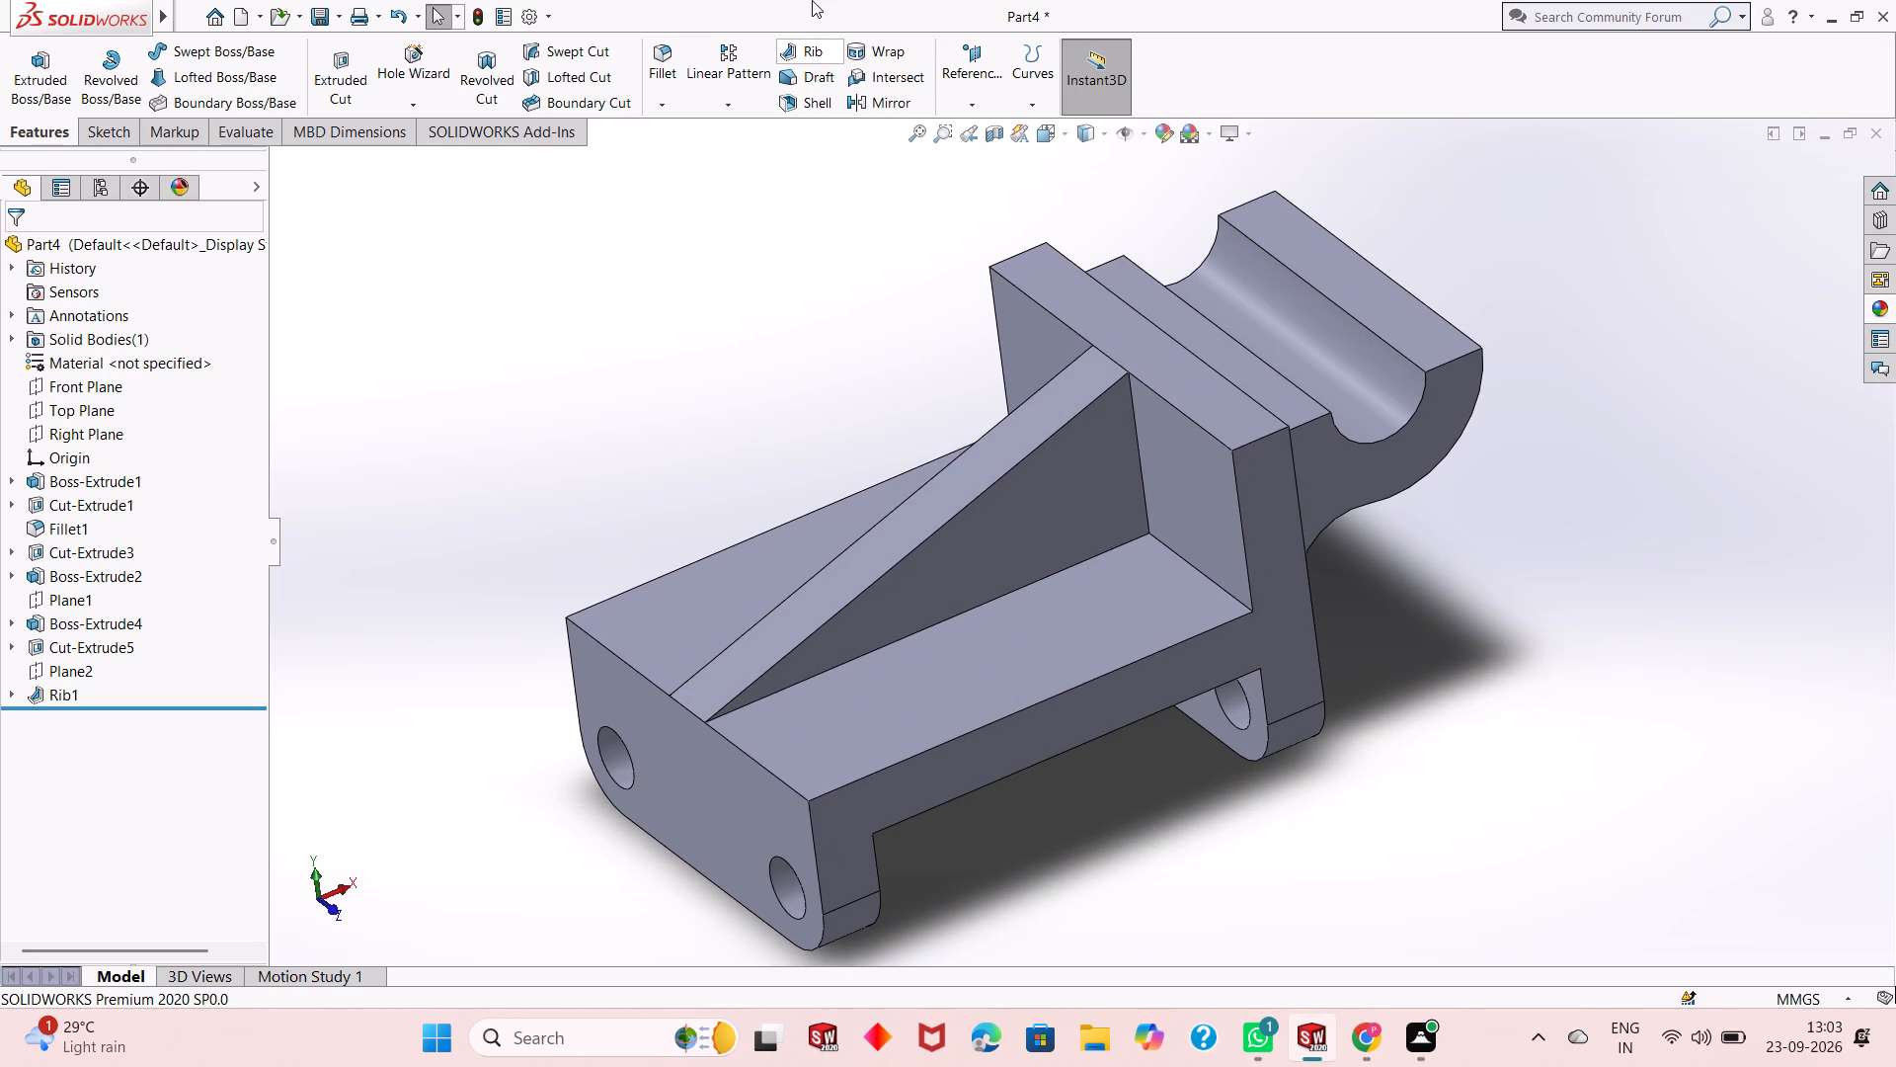
left_click(1170, 136)
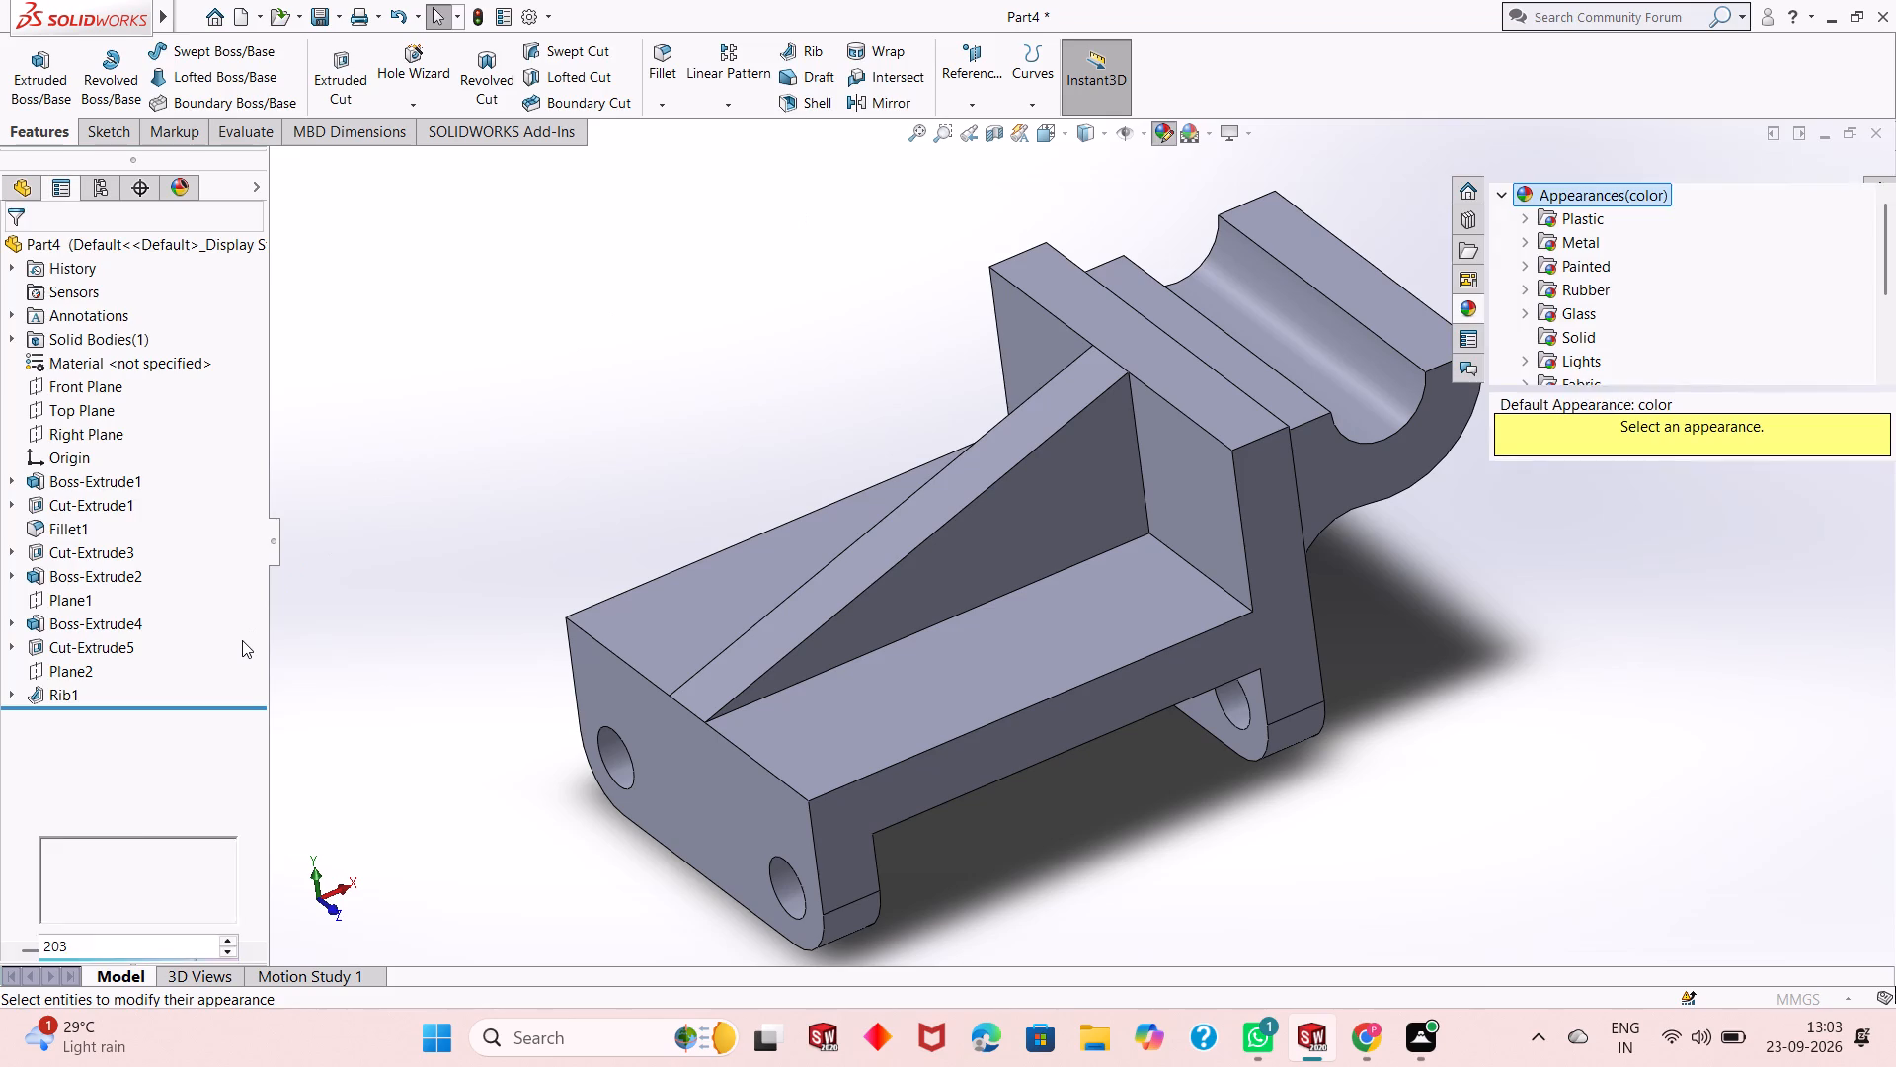
left_click(191, 828)
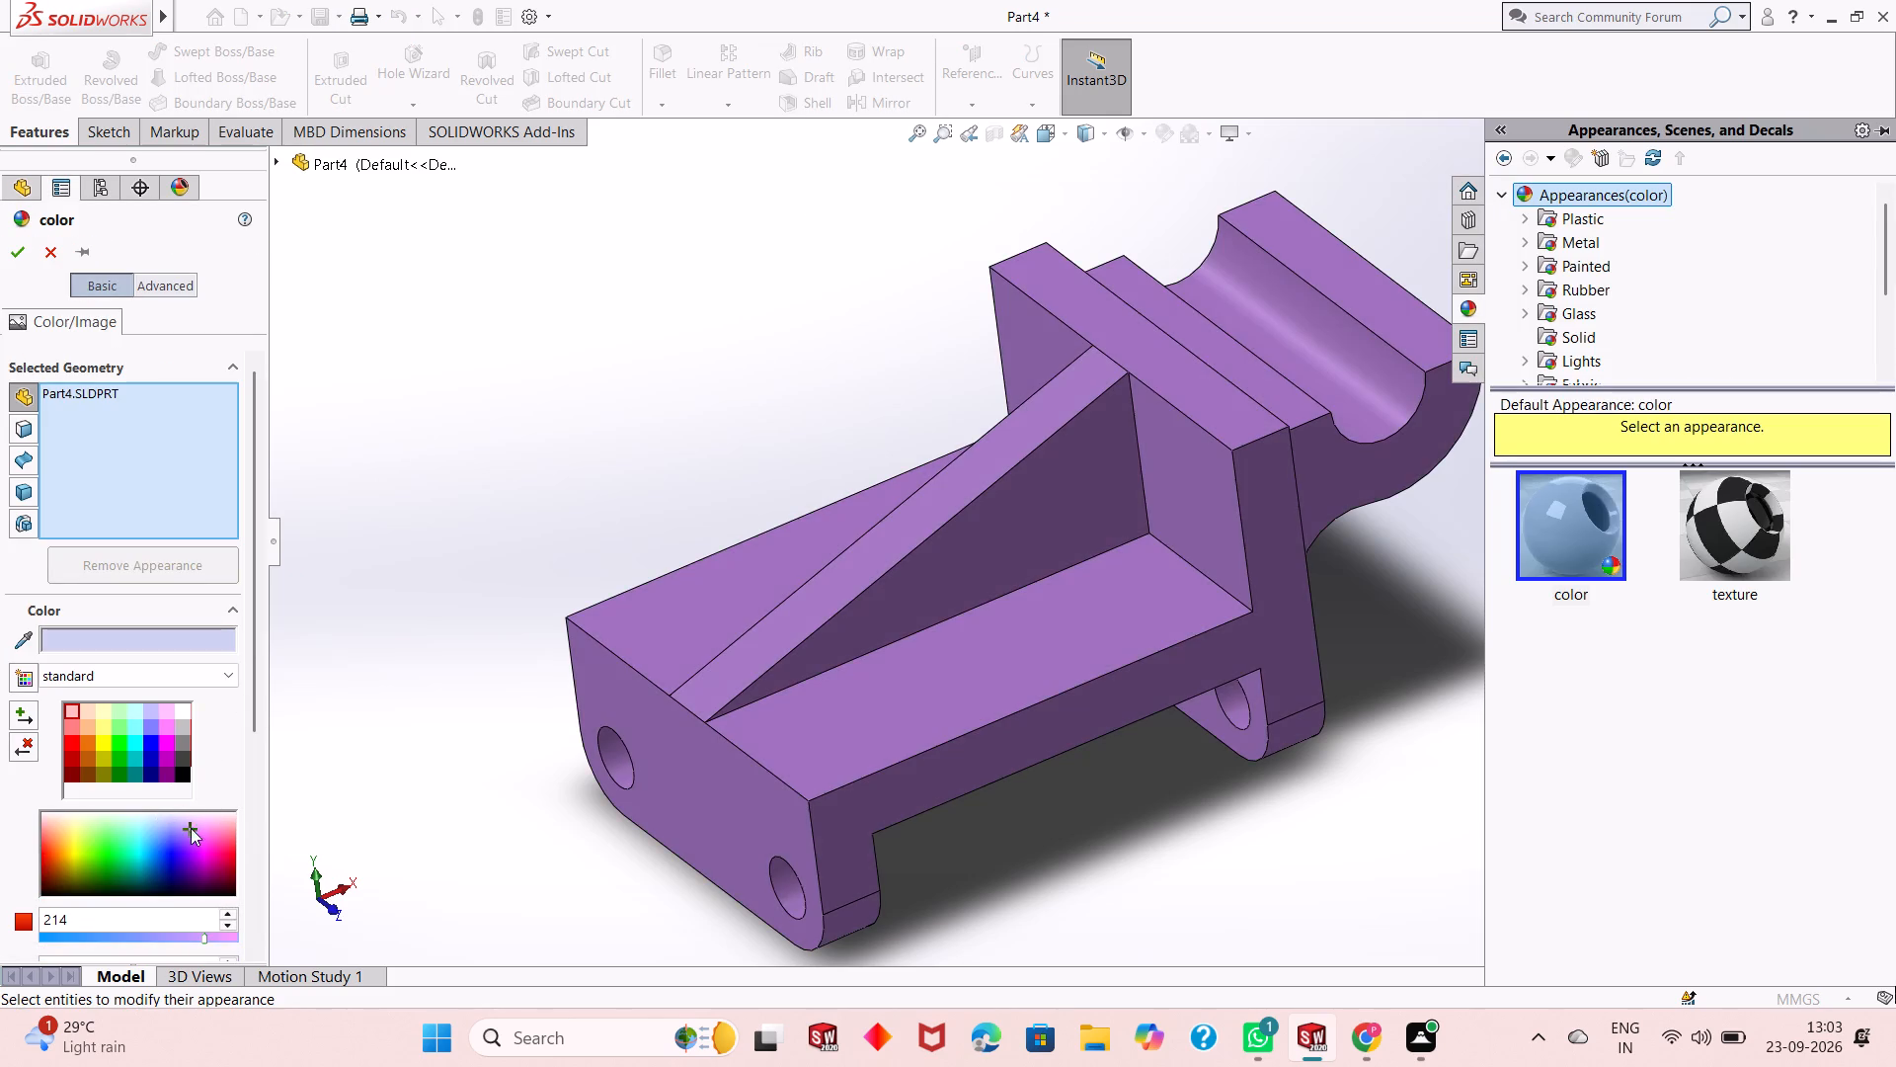
left_click(191, 844)
left_click(189, 833)
left_click(186, 825)
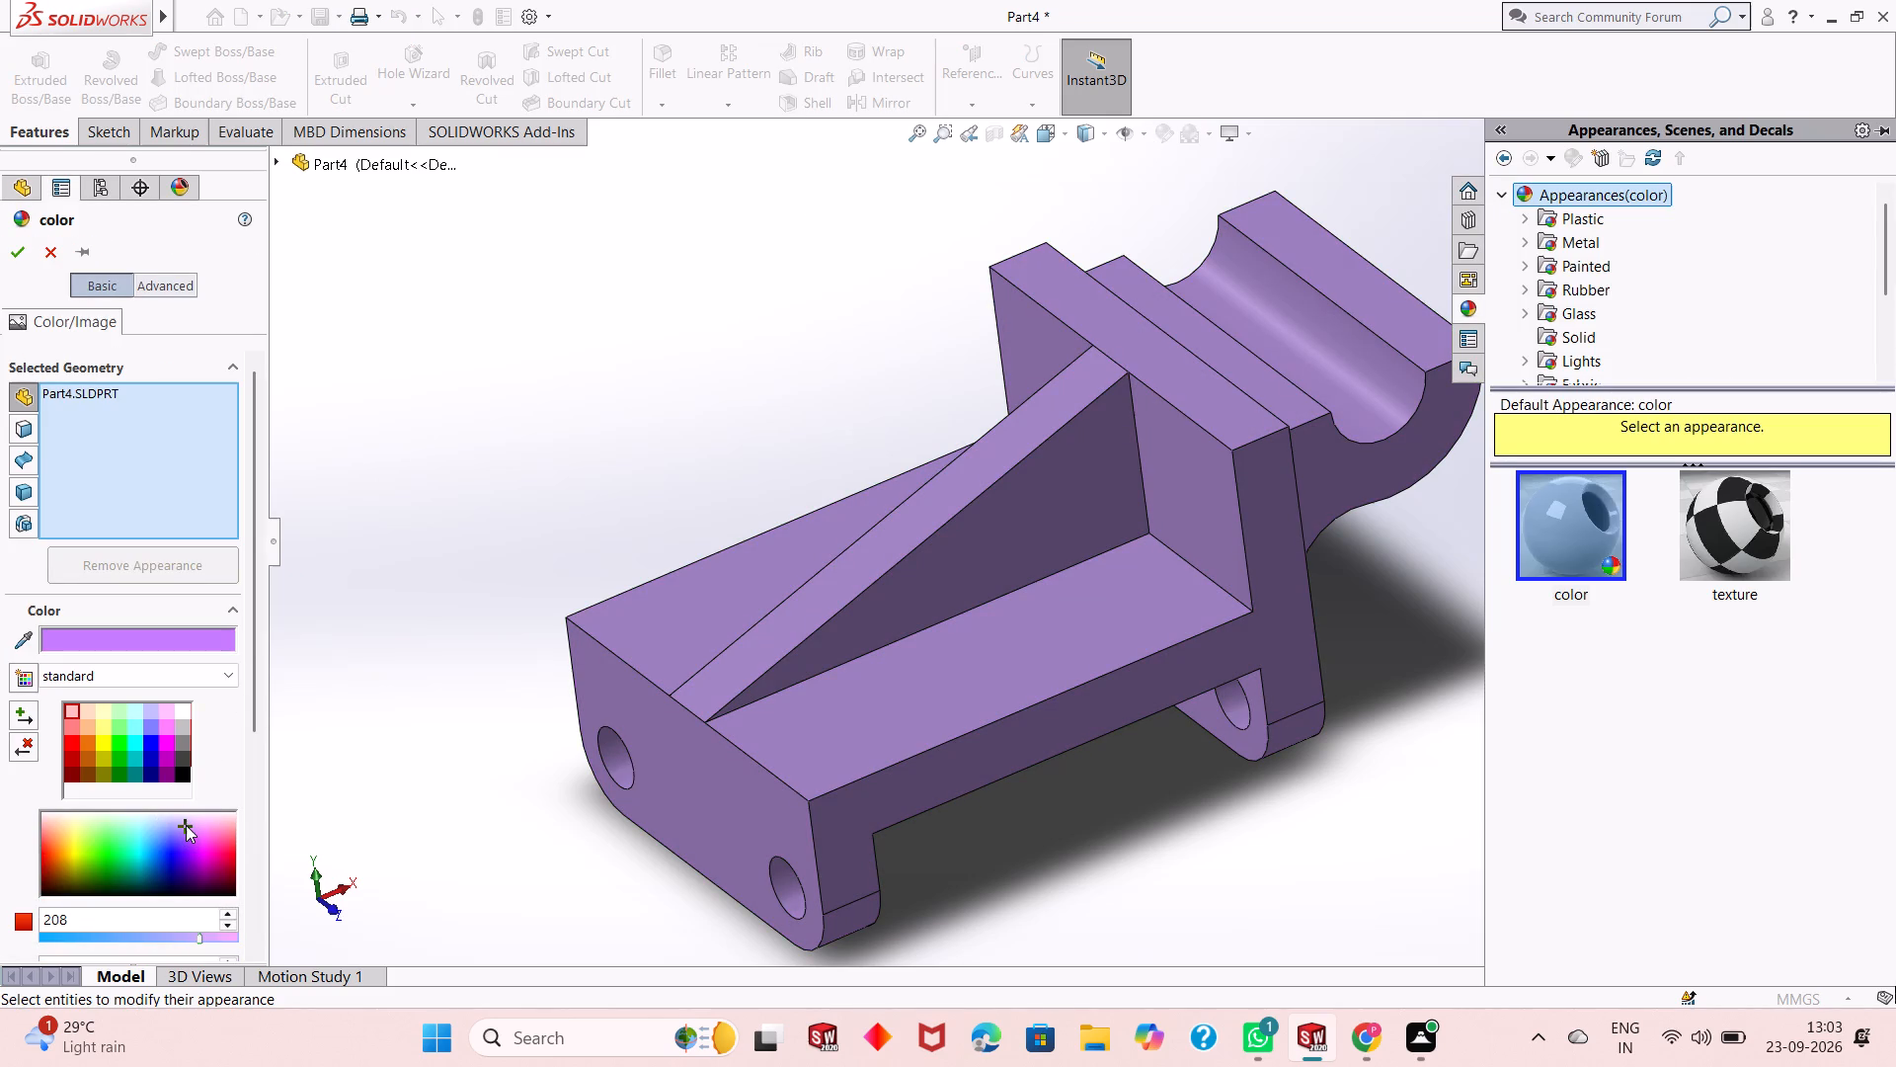
left_click(186, 825)
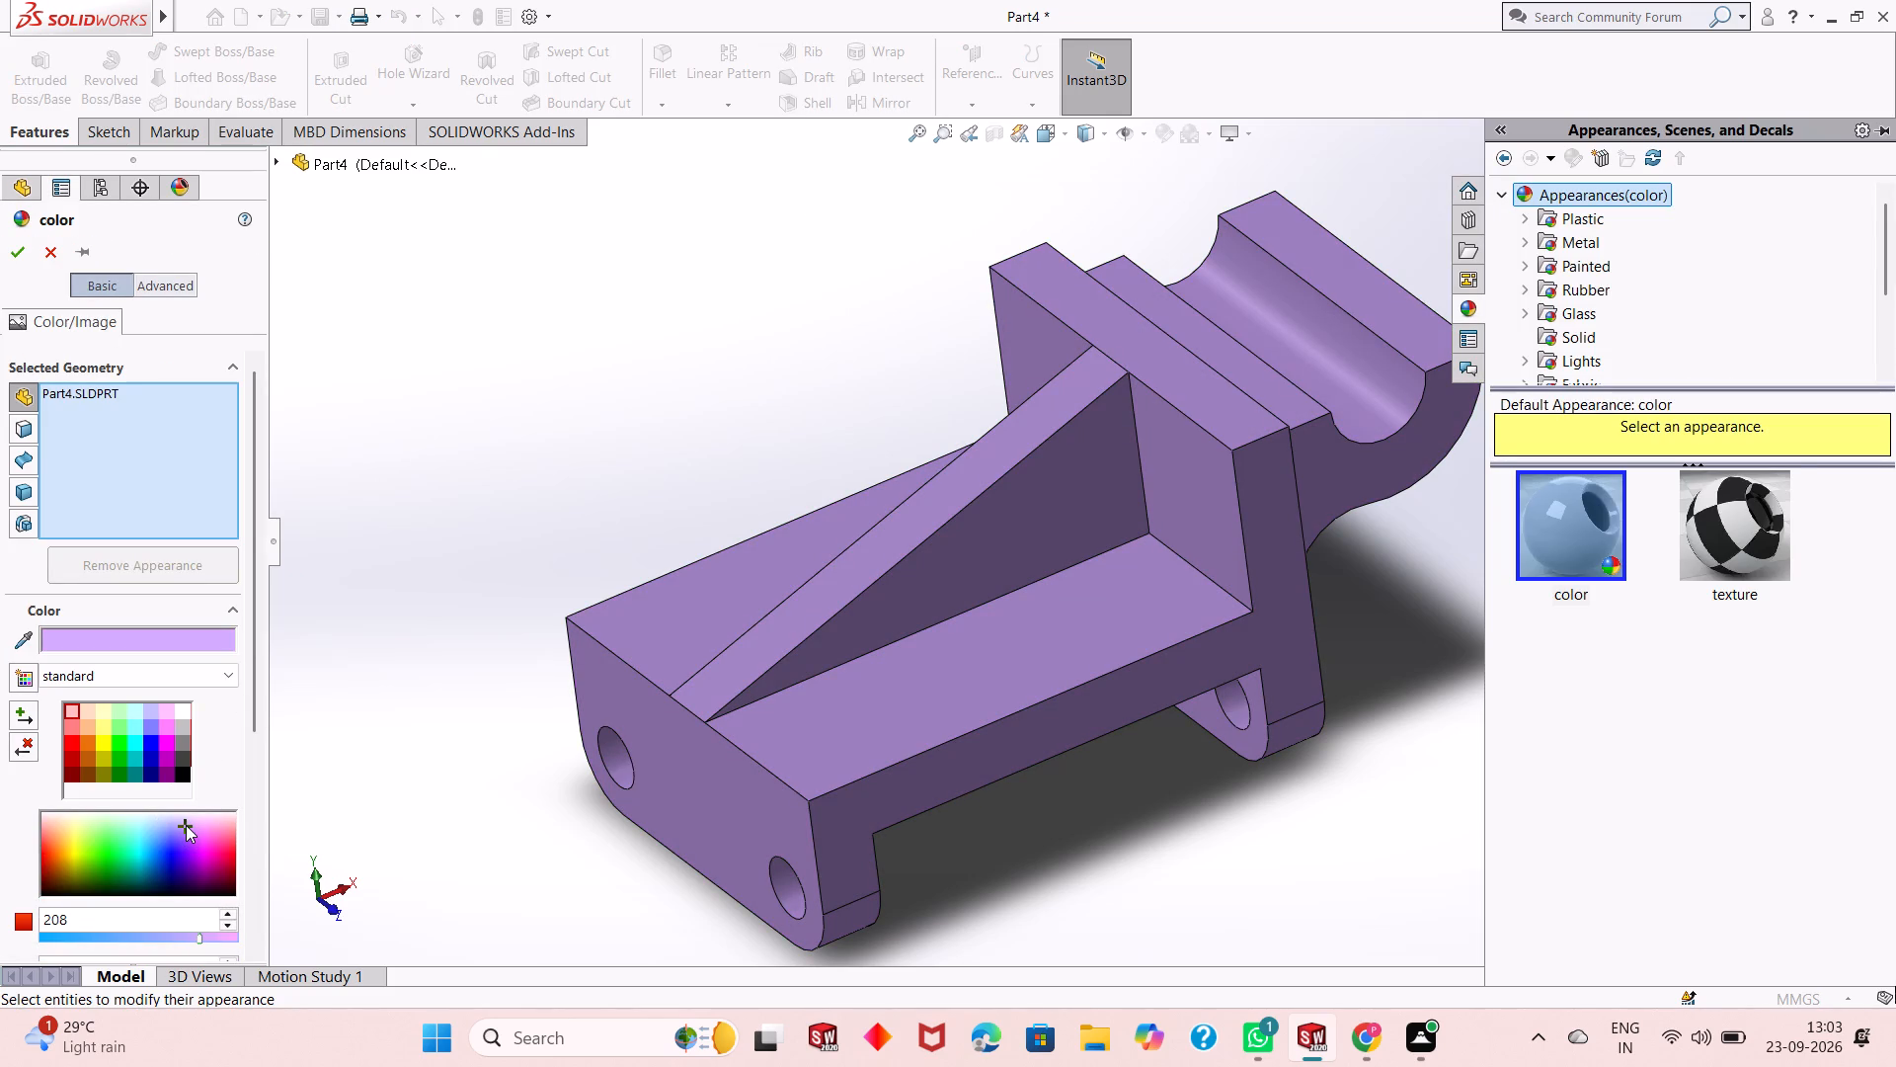
left_click(201, 822)
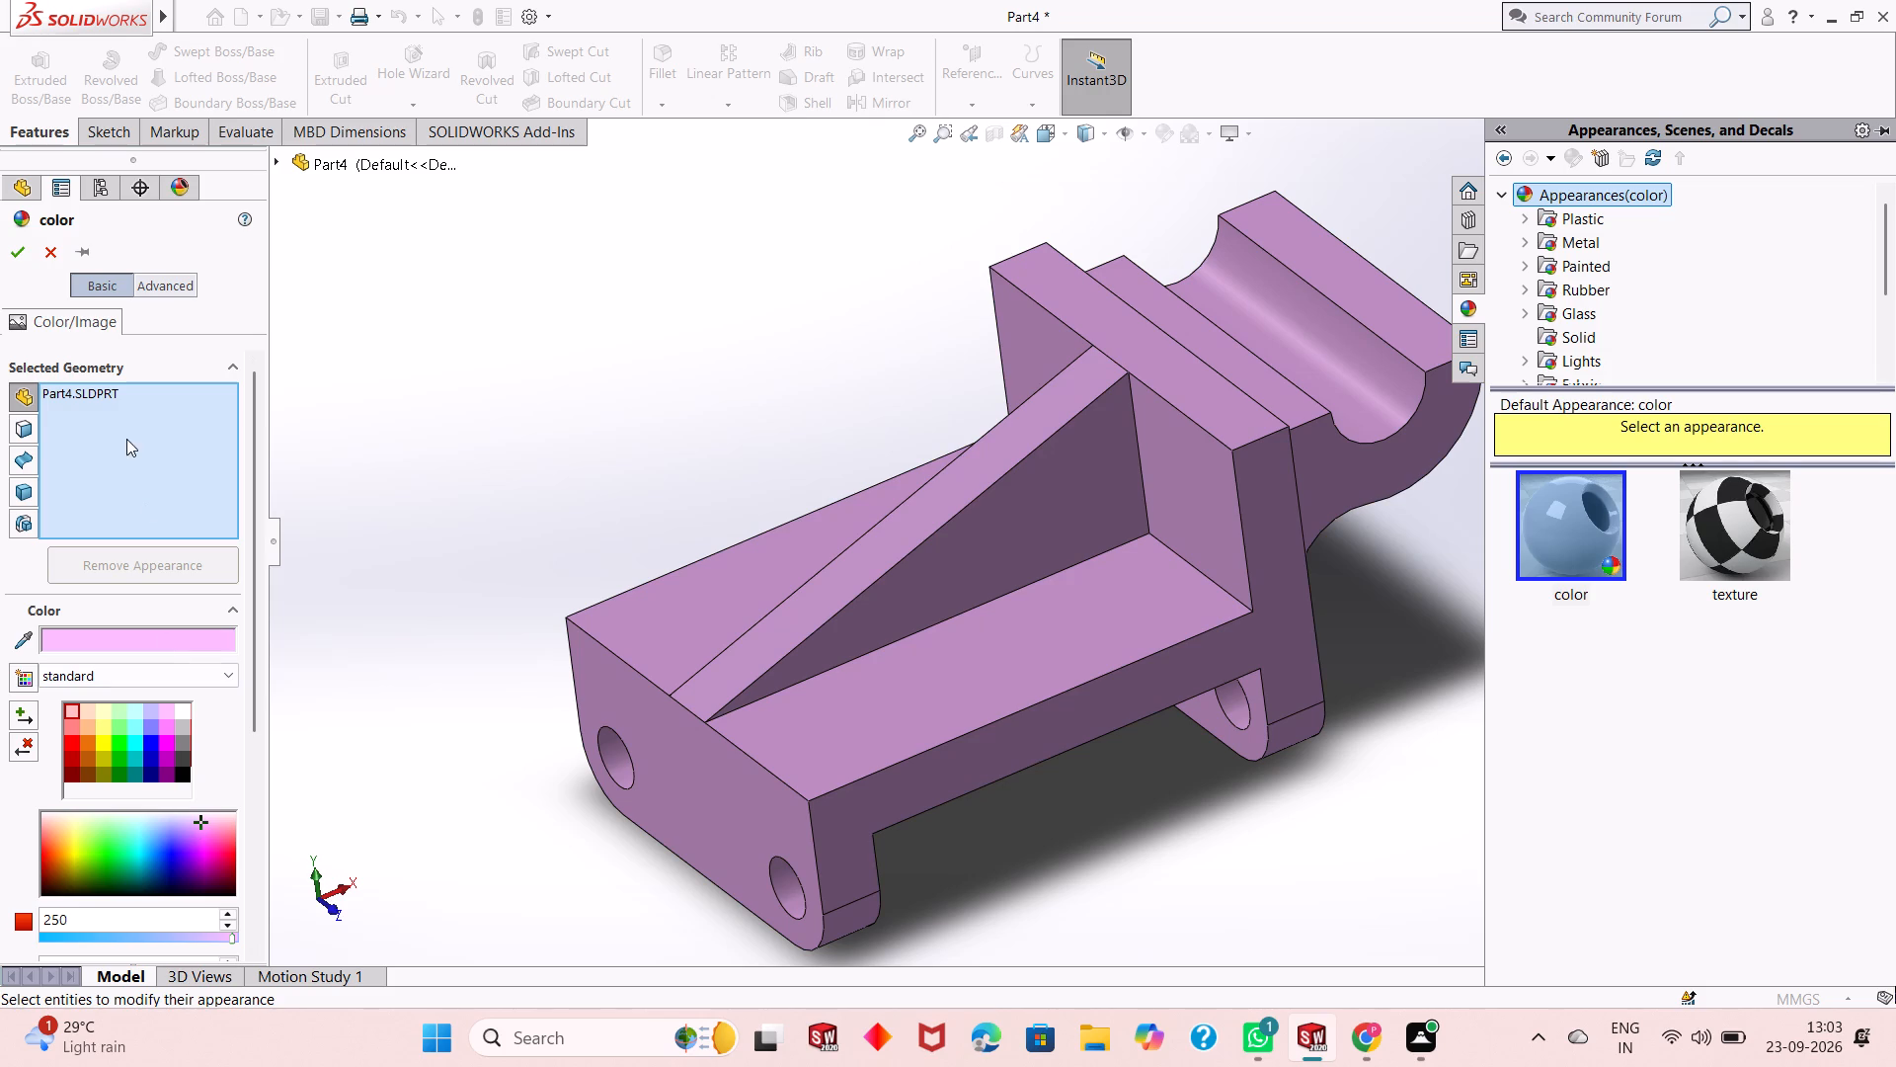
left_click(15, 244)
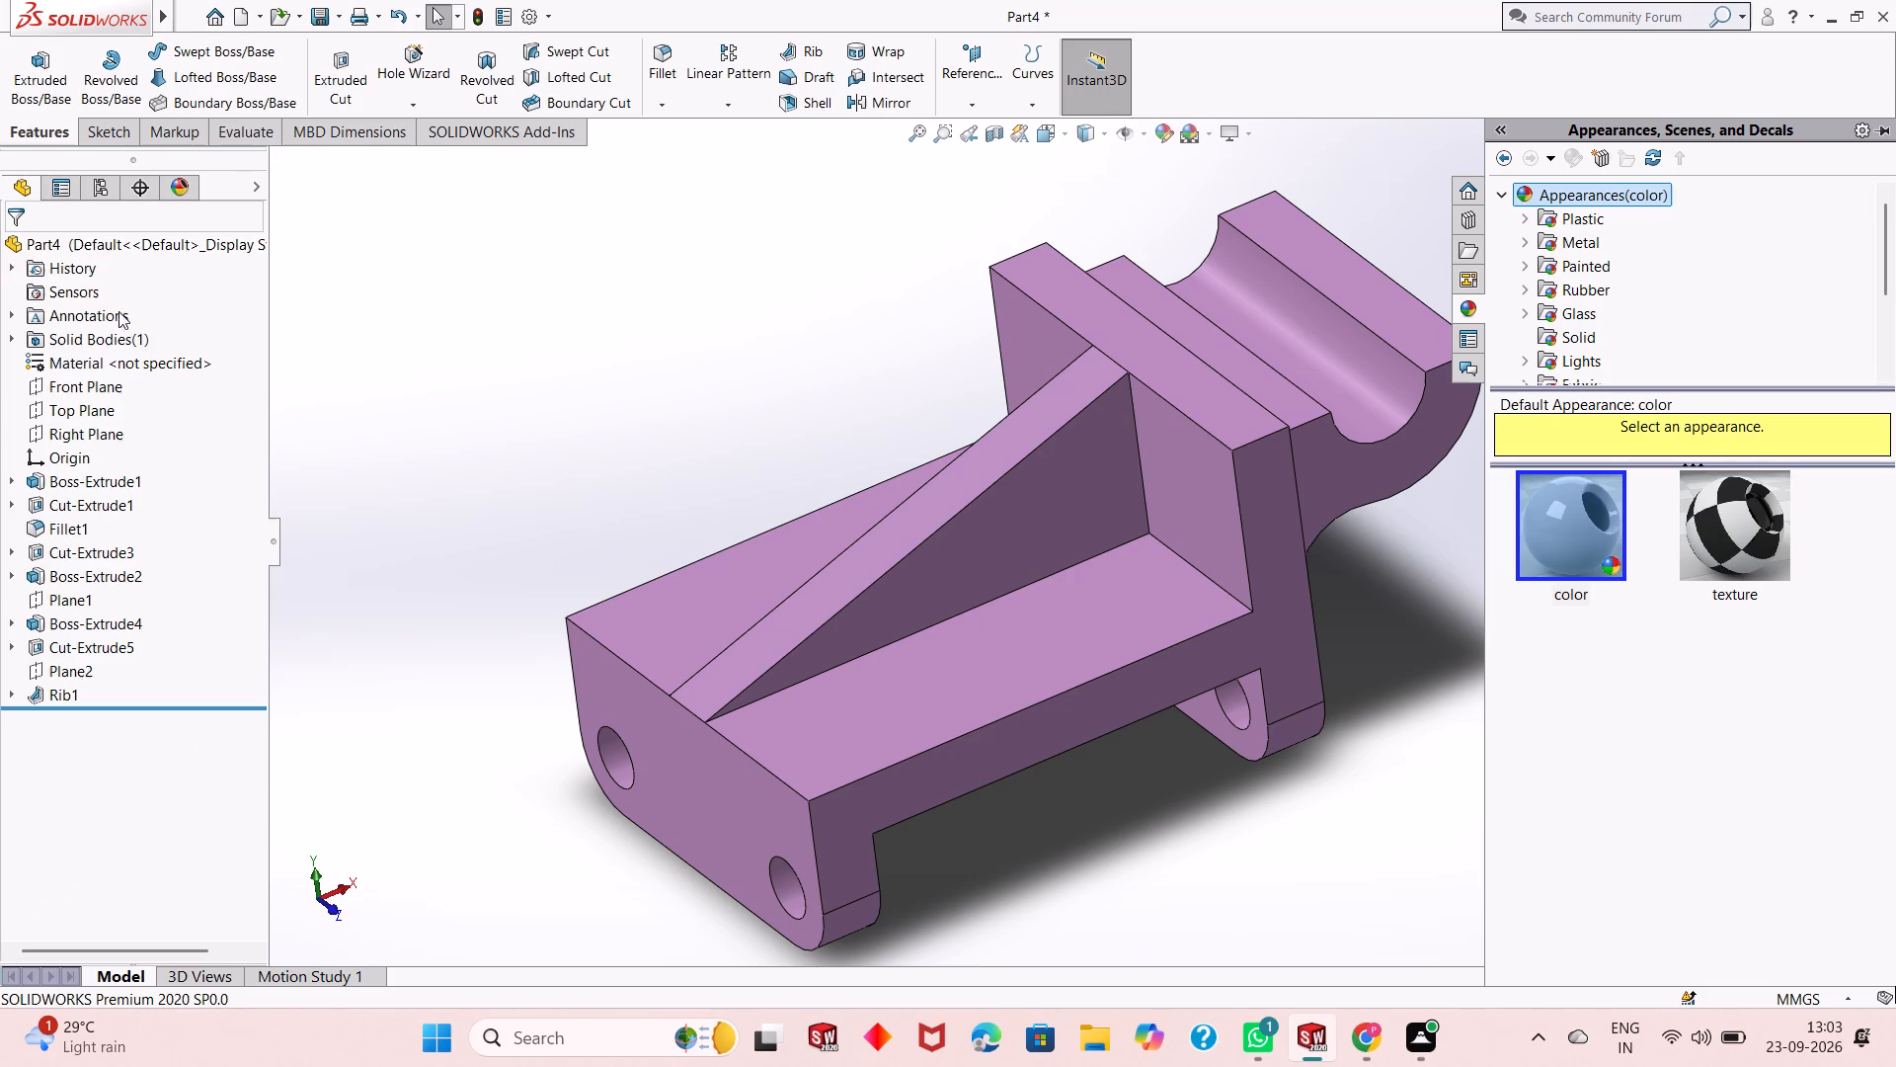
left_click(663, 393)
Apply a grey metal appearance to the cut feature that forms the holes in the side lugs.
scroll(1079, 497, "up", 1)
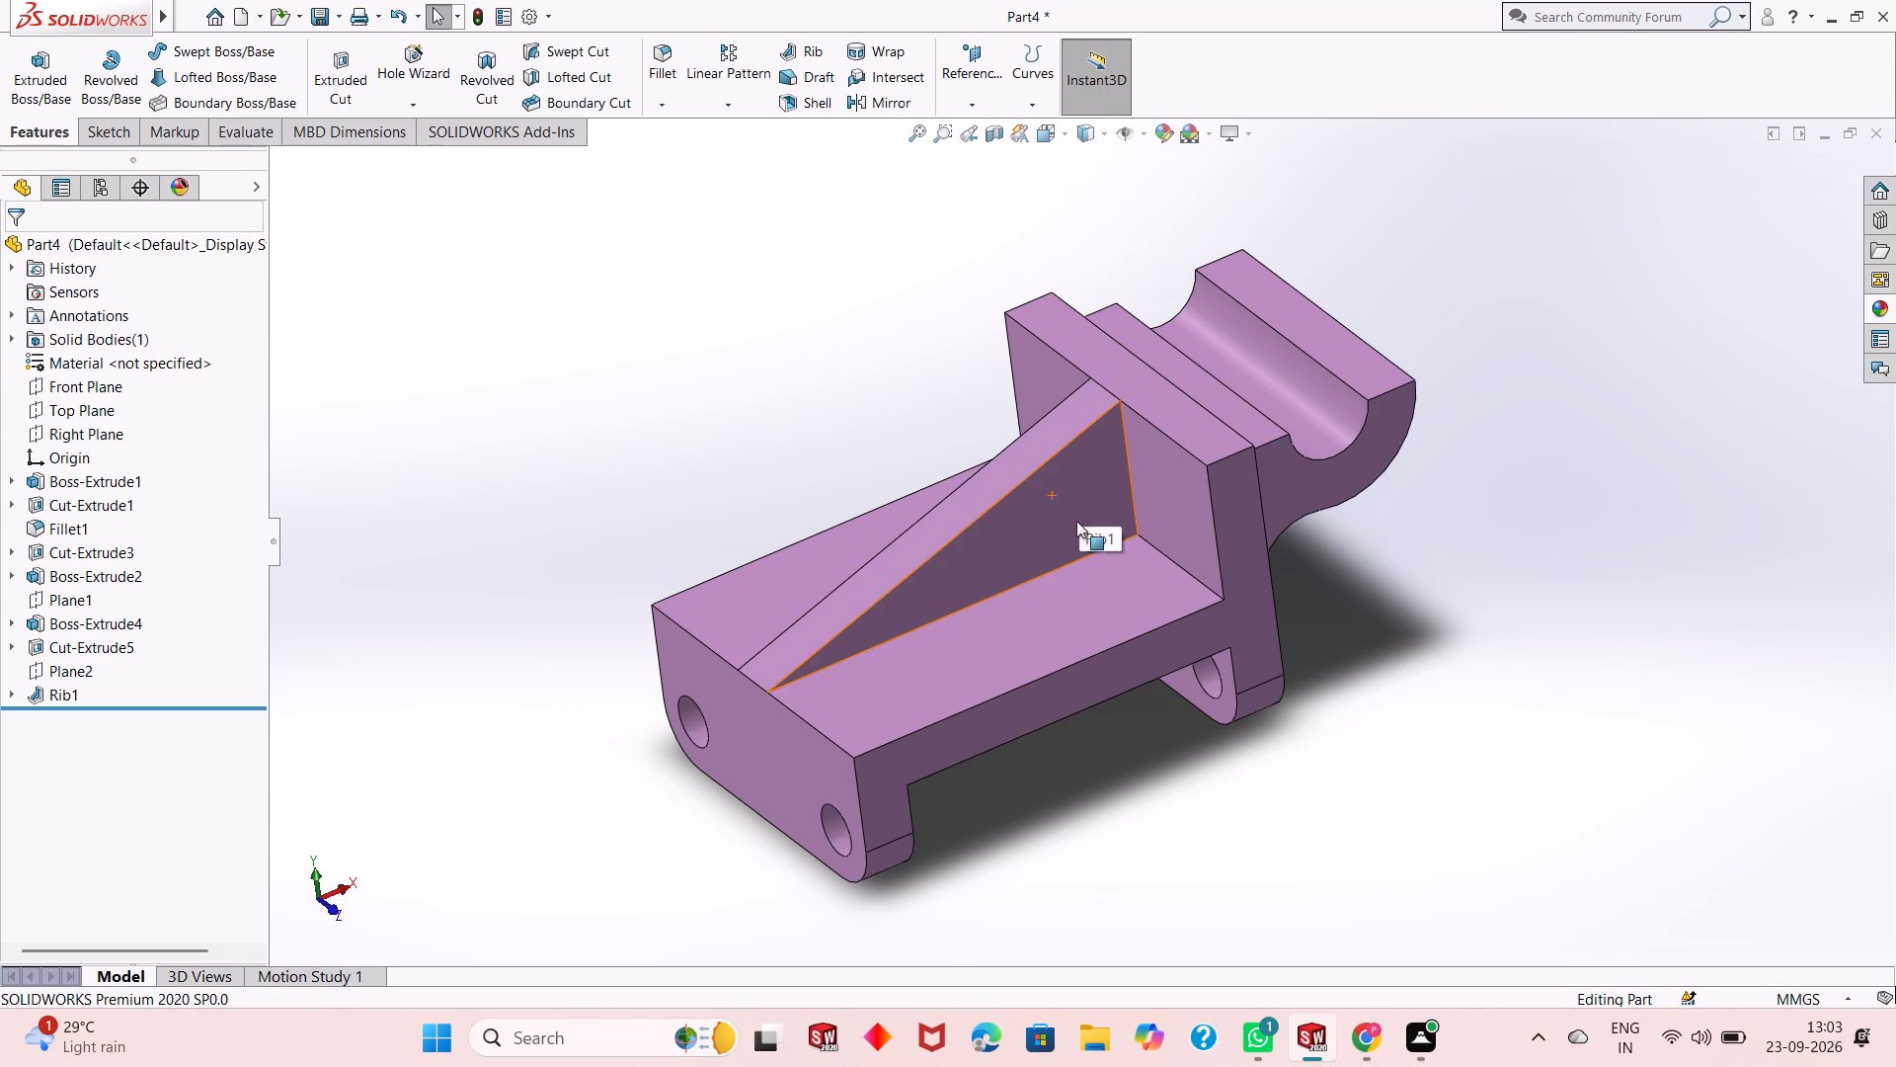
left_click(1880, 299)
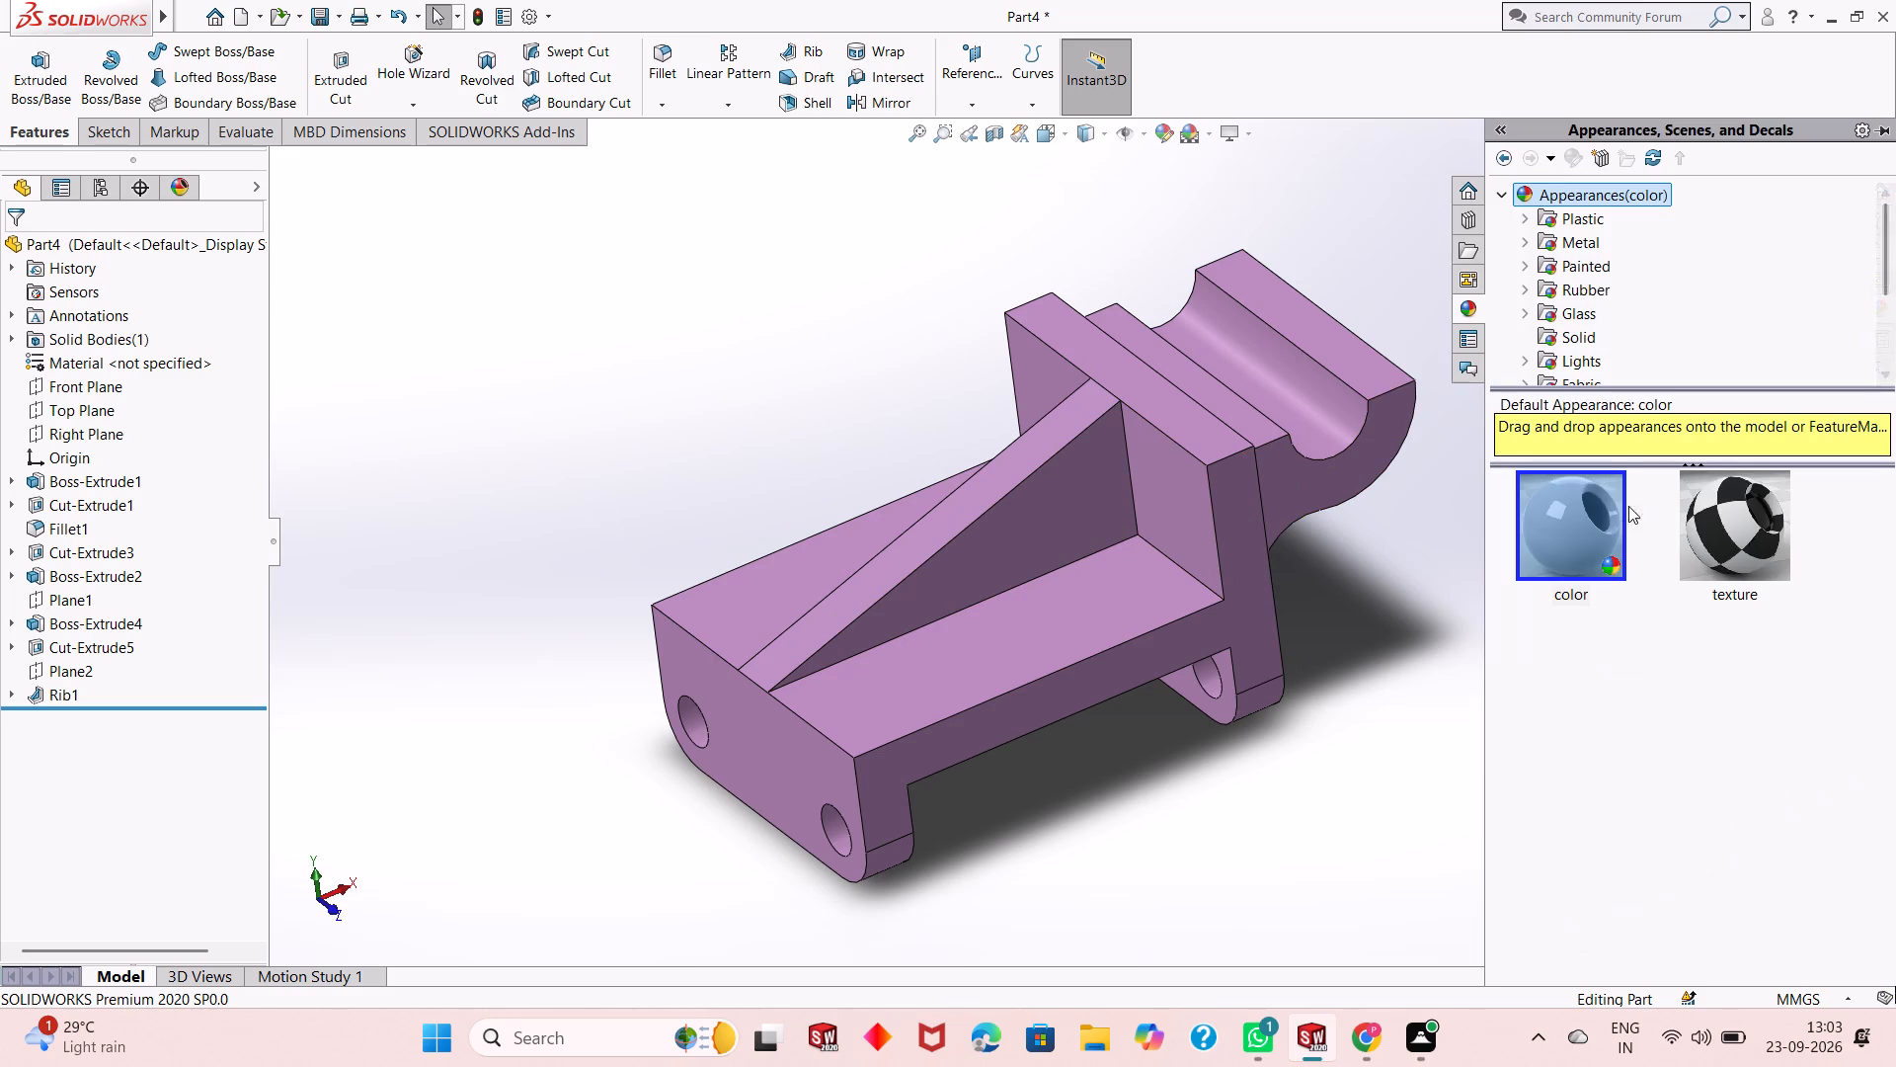
left_click(1554, 251)
left_click_drag(1544, 690, 1061, 721)
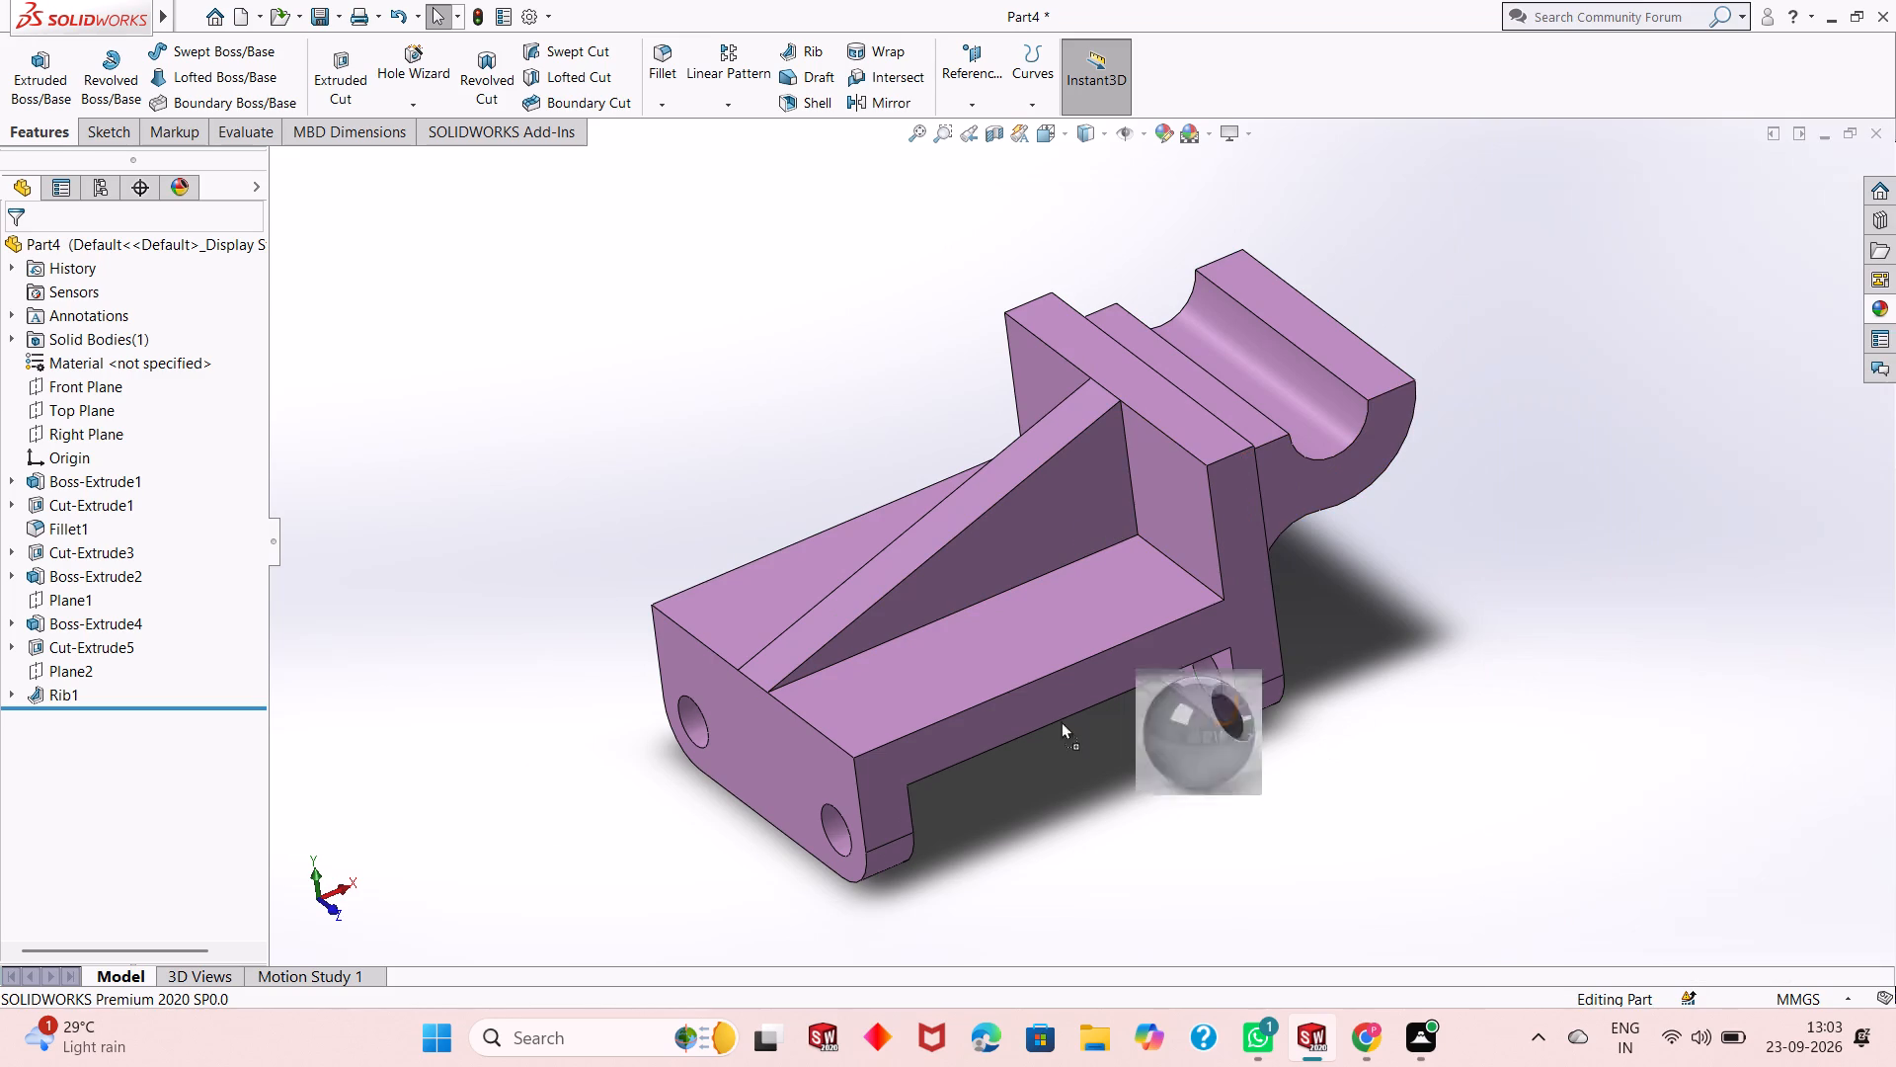
left_click_drag(1061, 721, 668, 713)
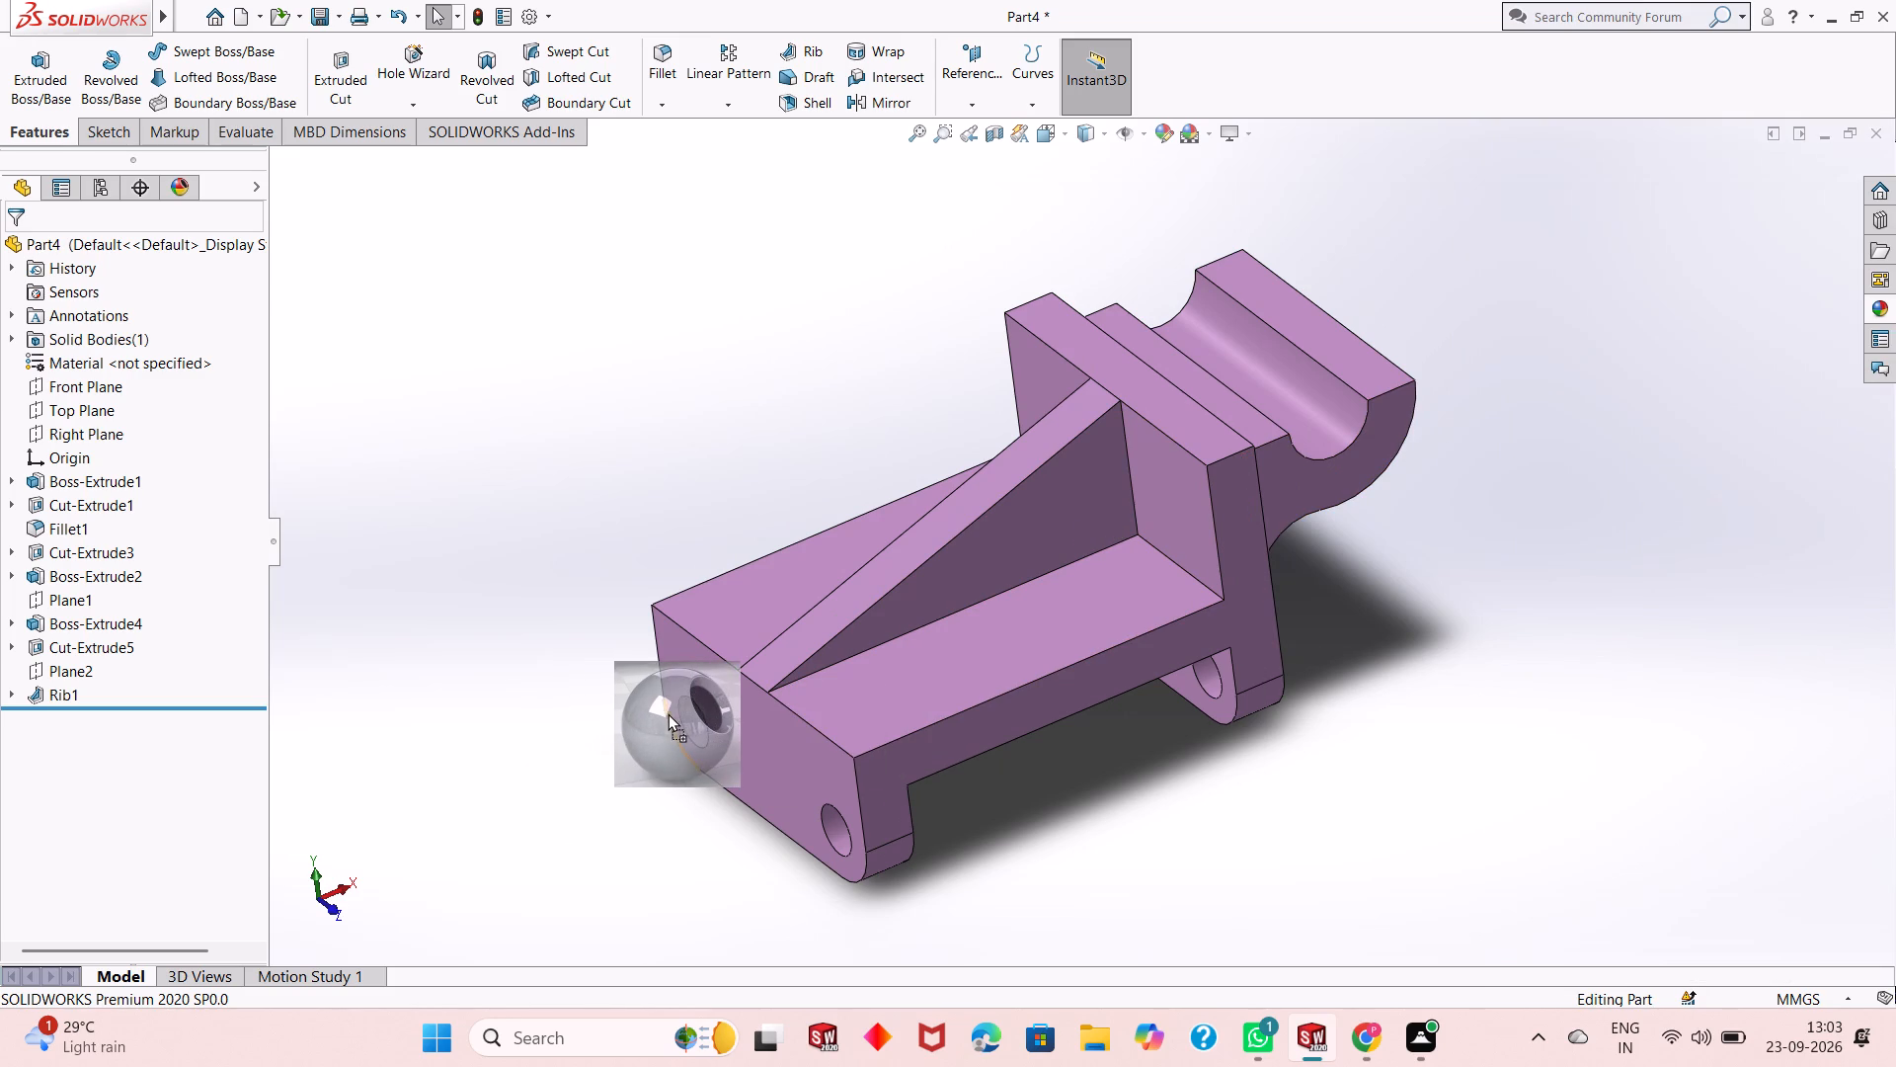
left_click_drag(668, 713, 694, 715)
left_click(695, 715)
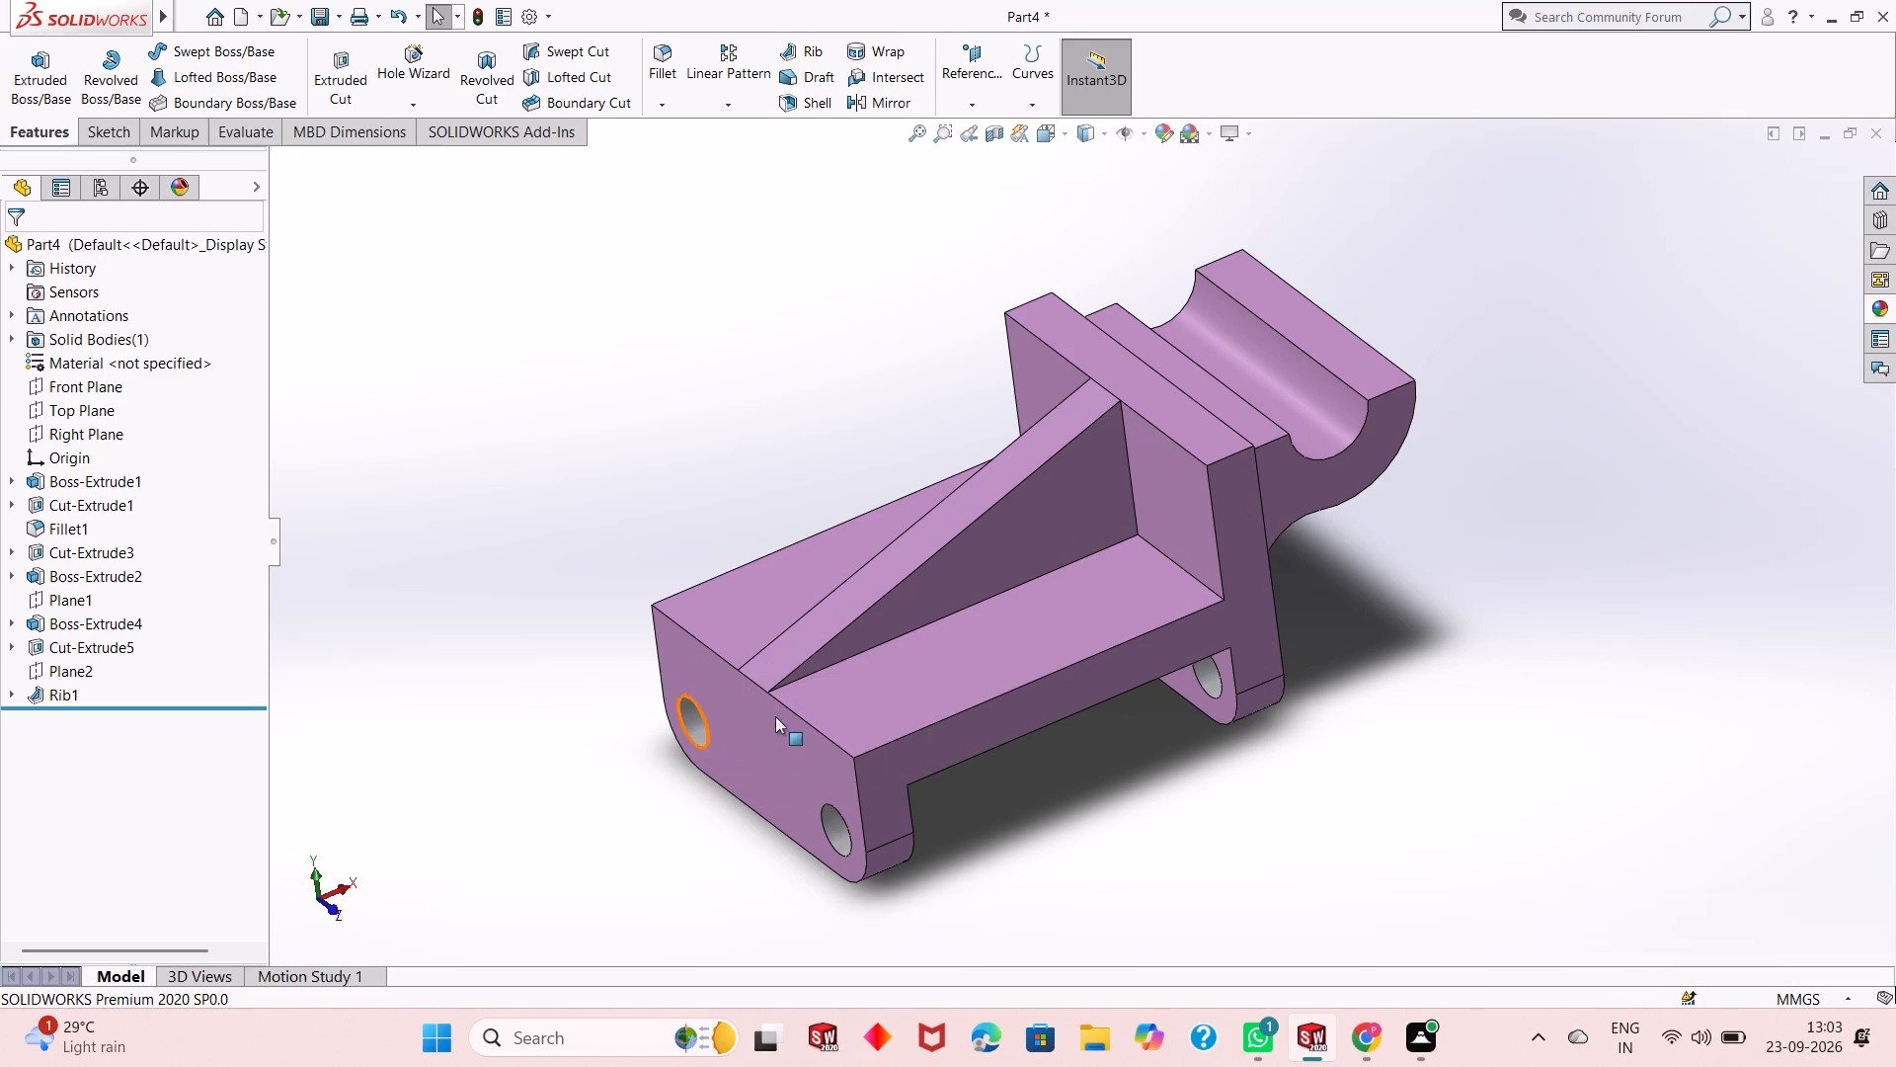
Apply the same grey metal appearance to the cut feature that forms the semicircular groove in the overhang.
left_click(1893, 300)
left_click_drag(1580, 691, 1311, 420)
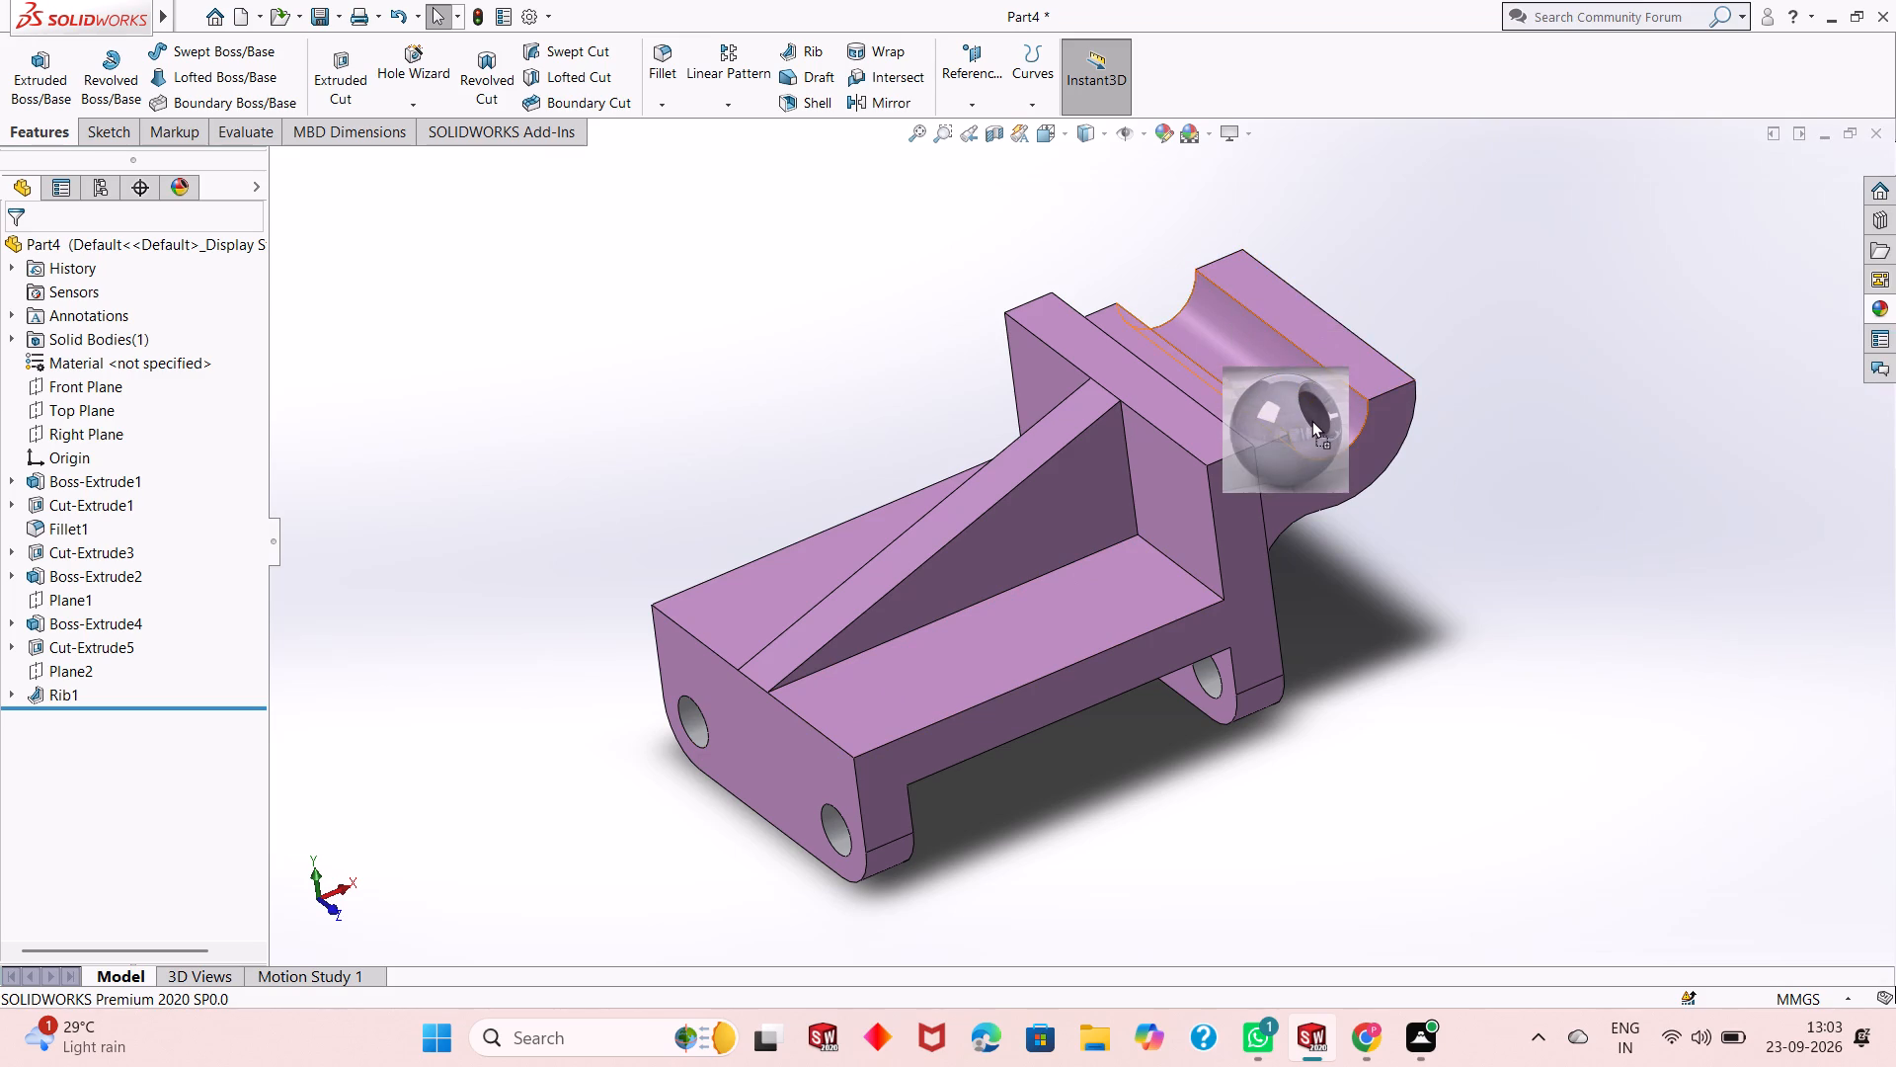
left_click_drag(1311, 420, 1311, 421)
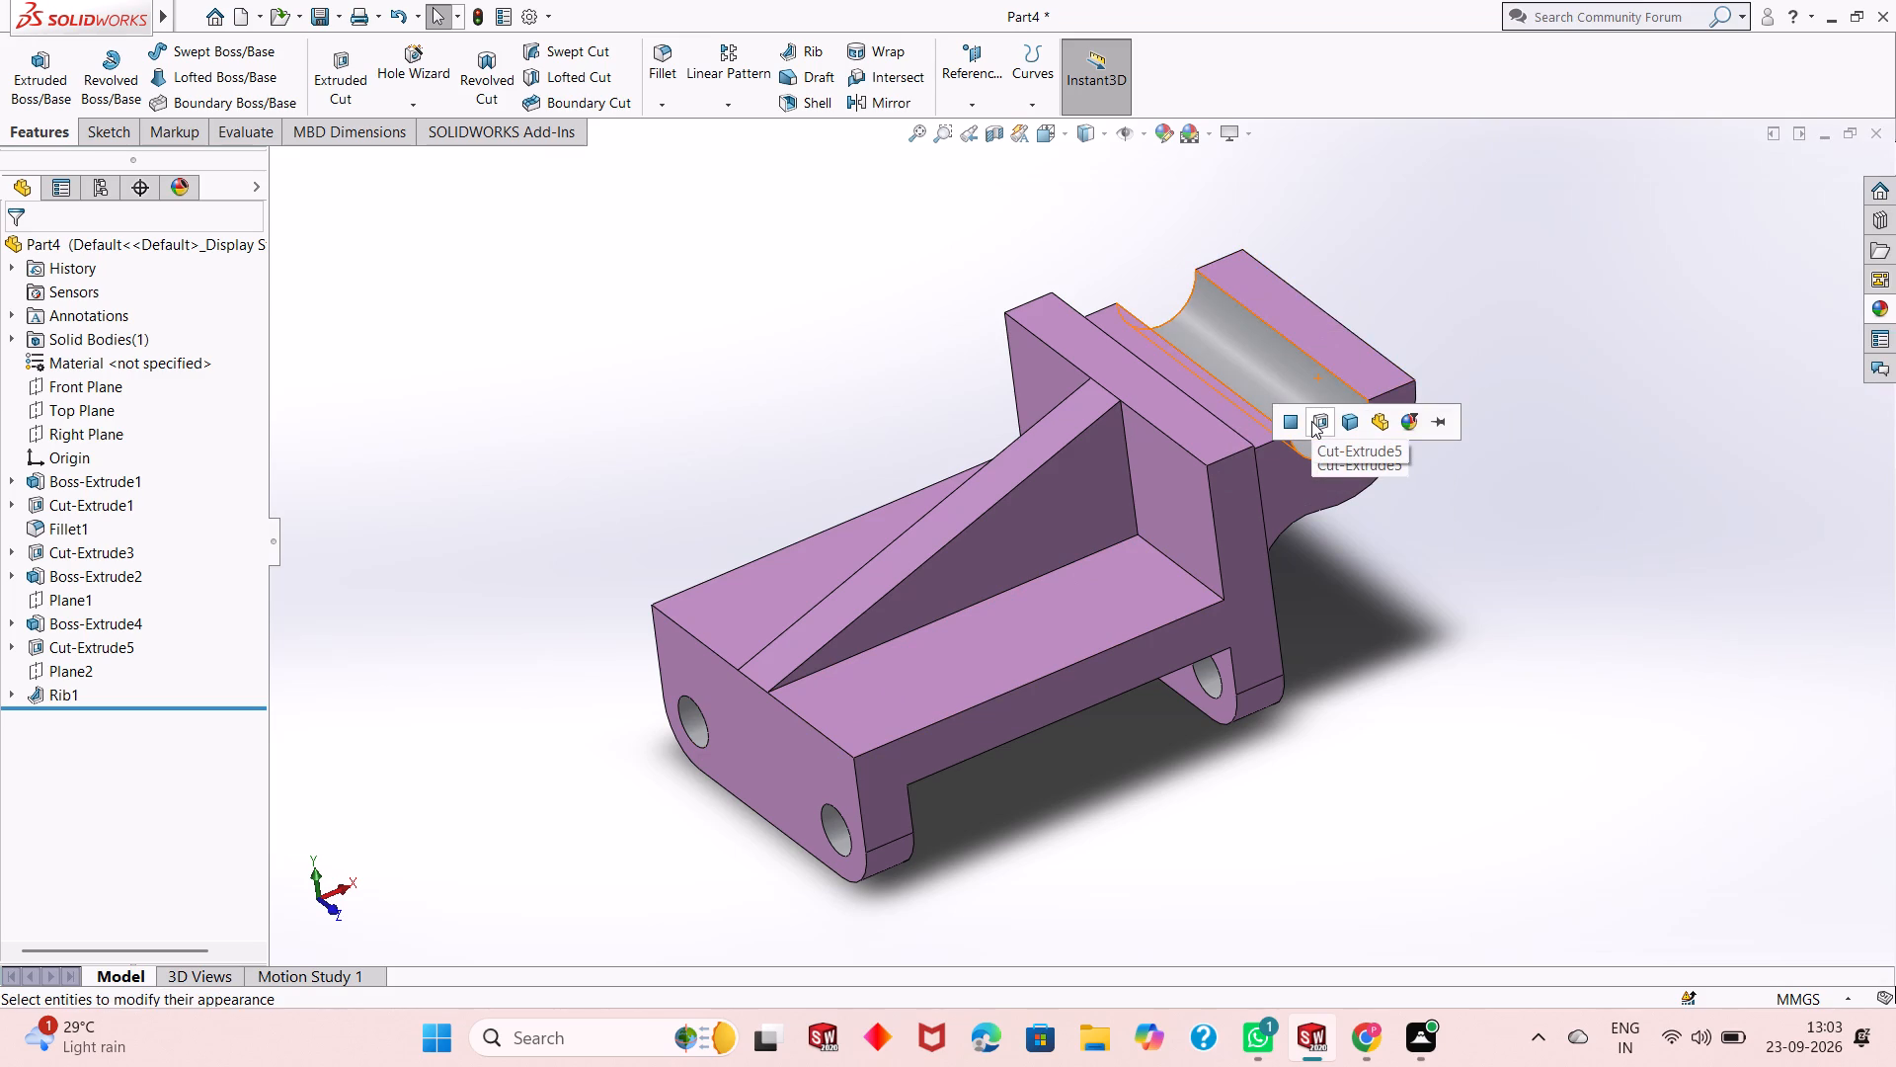
left_click(1311, 421)
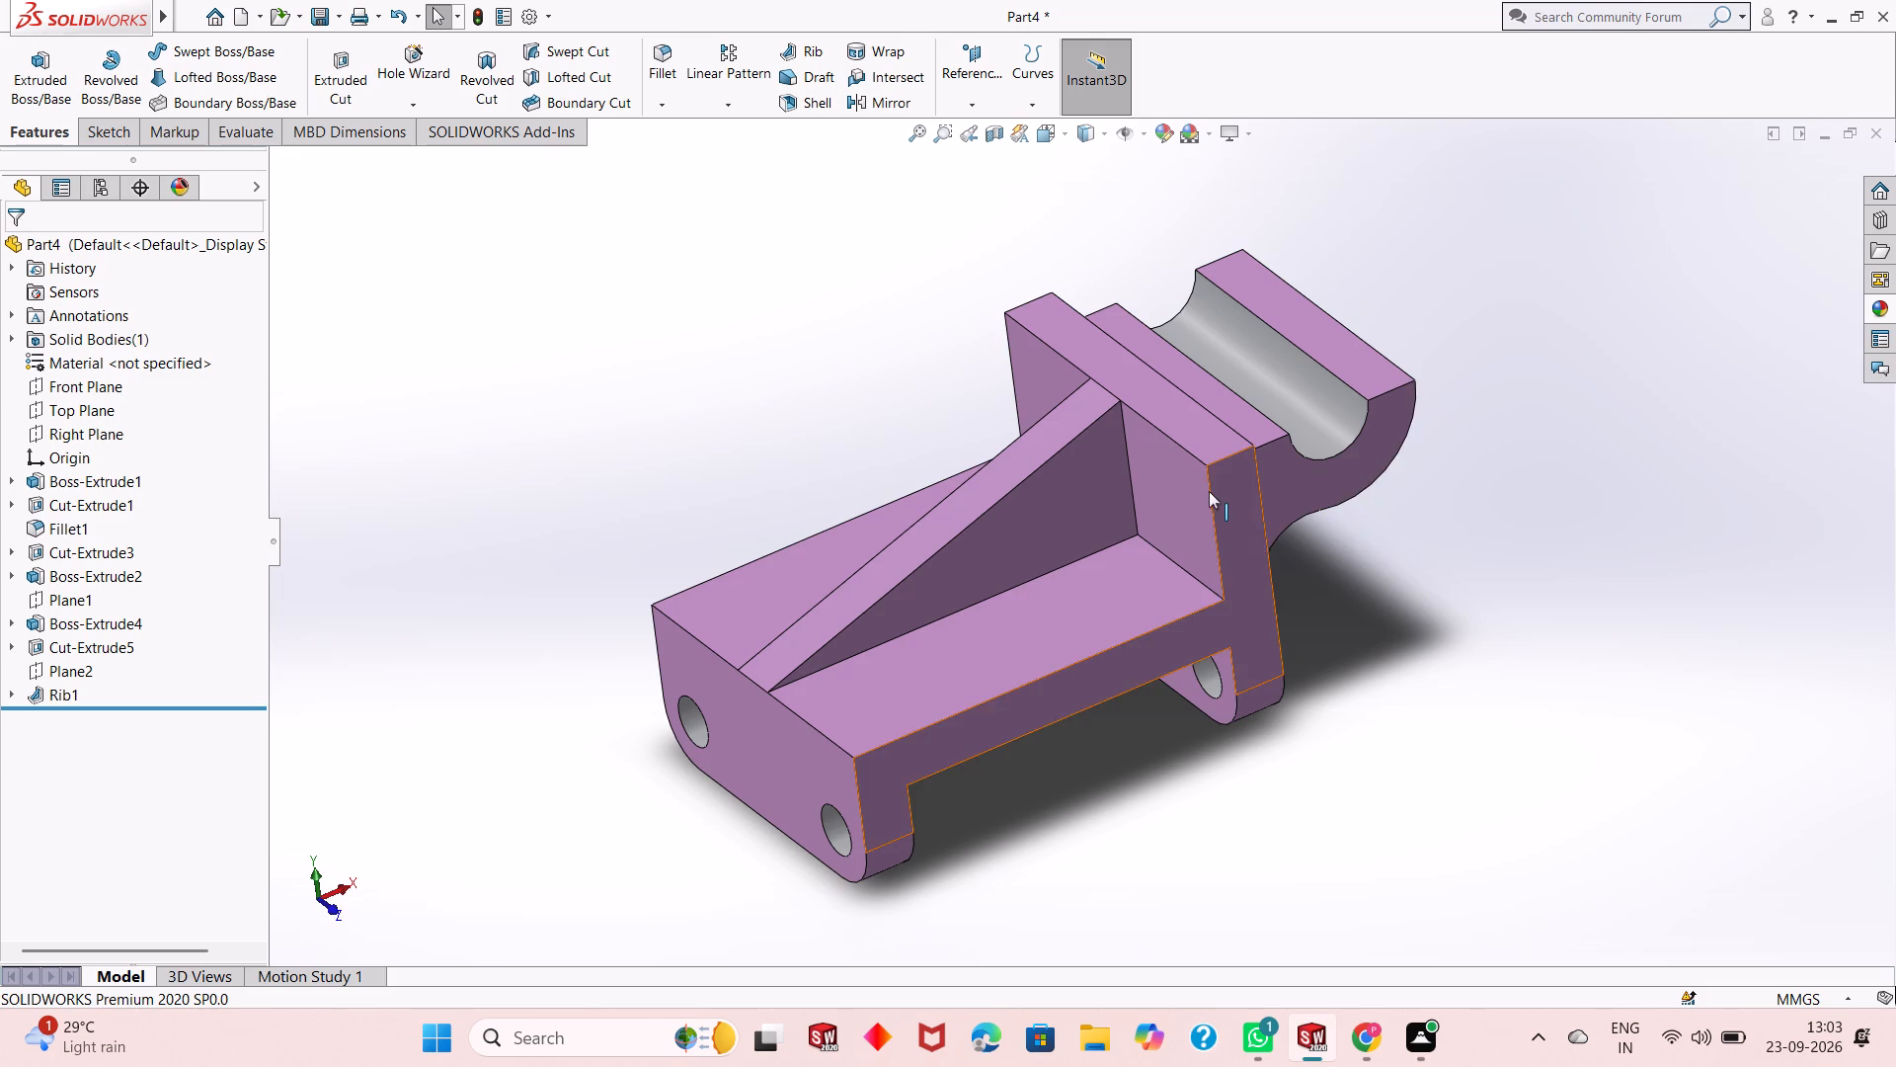
Examine the coloured part up close and from a slightly different angle, checking the holes, rib and groove.
scroll(1209, 491, "down", 2)
scroll(1154, 571, "up", 2)
scroll(746, 560, "up", 1)
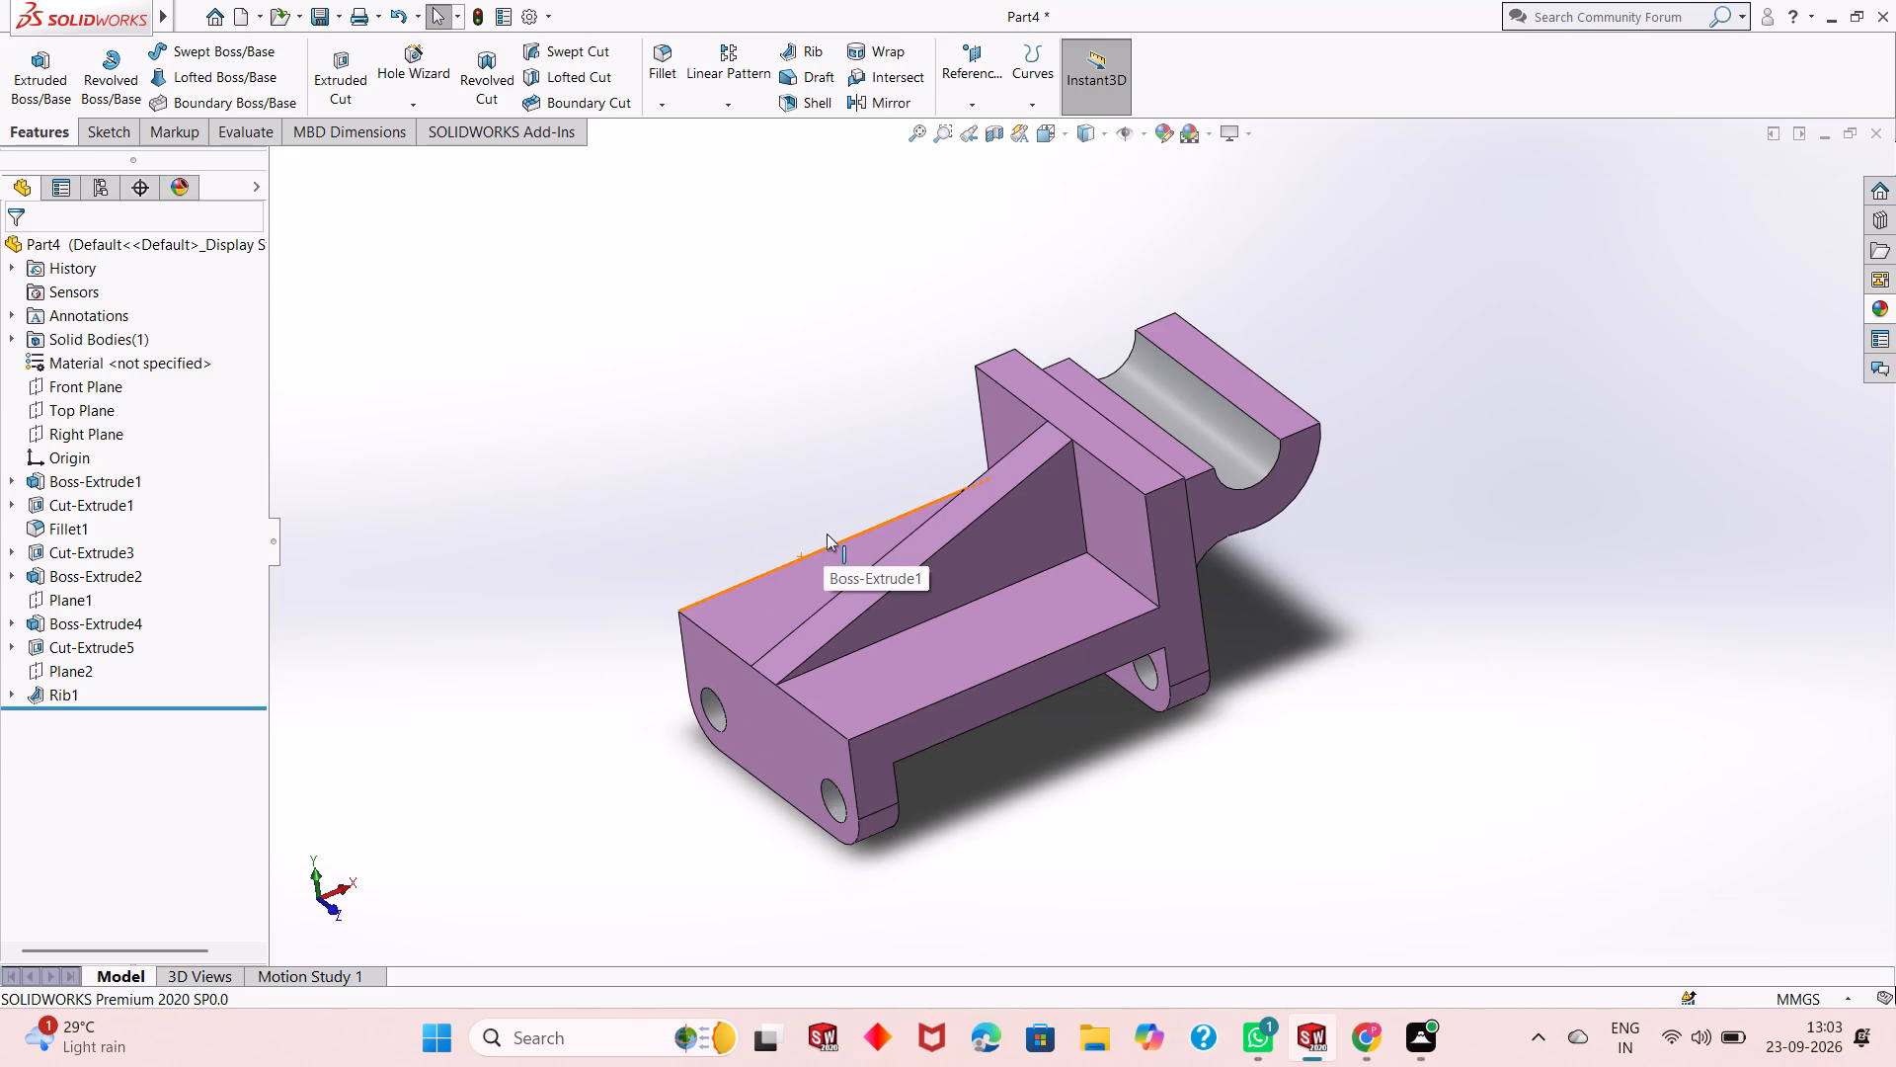
scroll(829, 521, "down", 1)
scroll(997, 569, "down", 1)
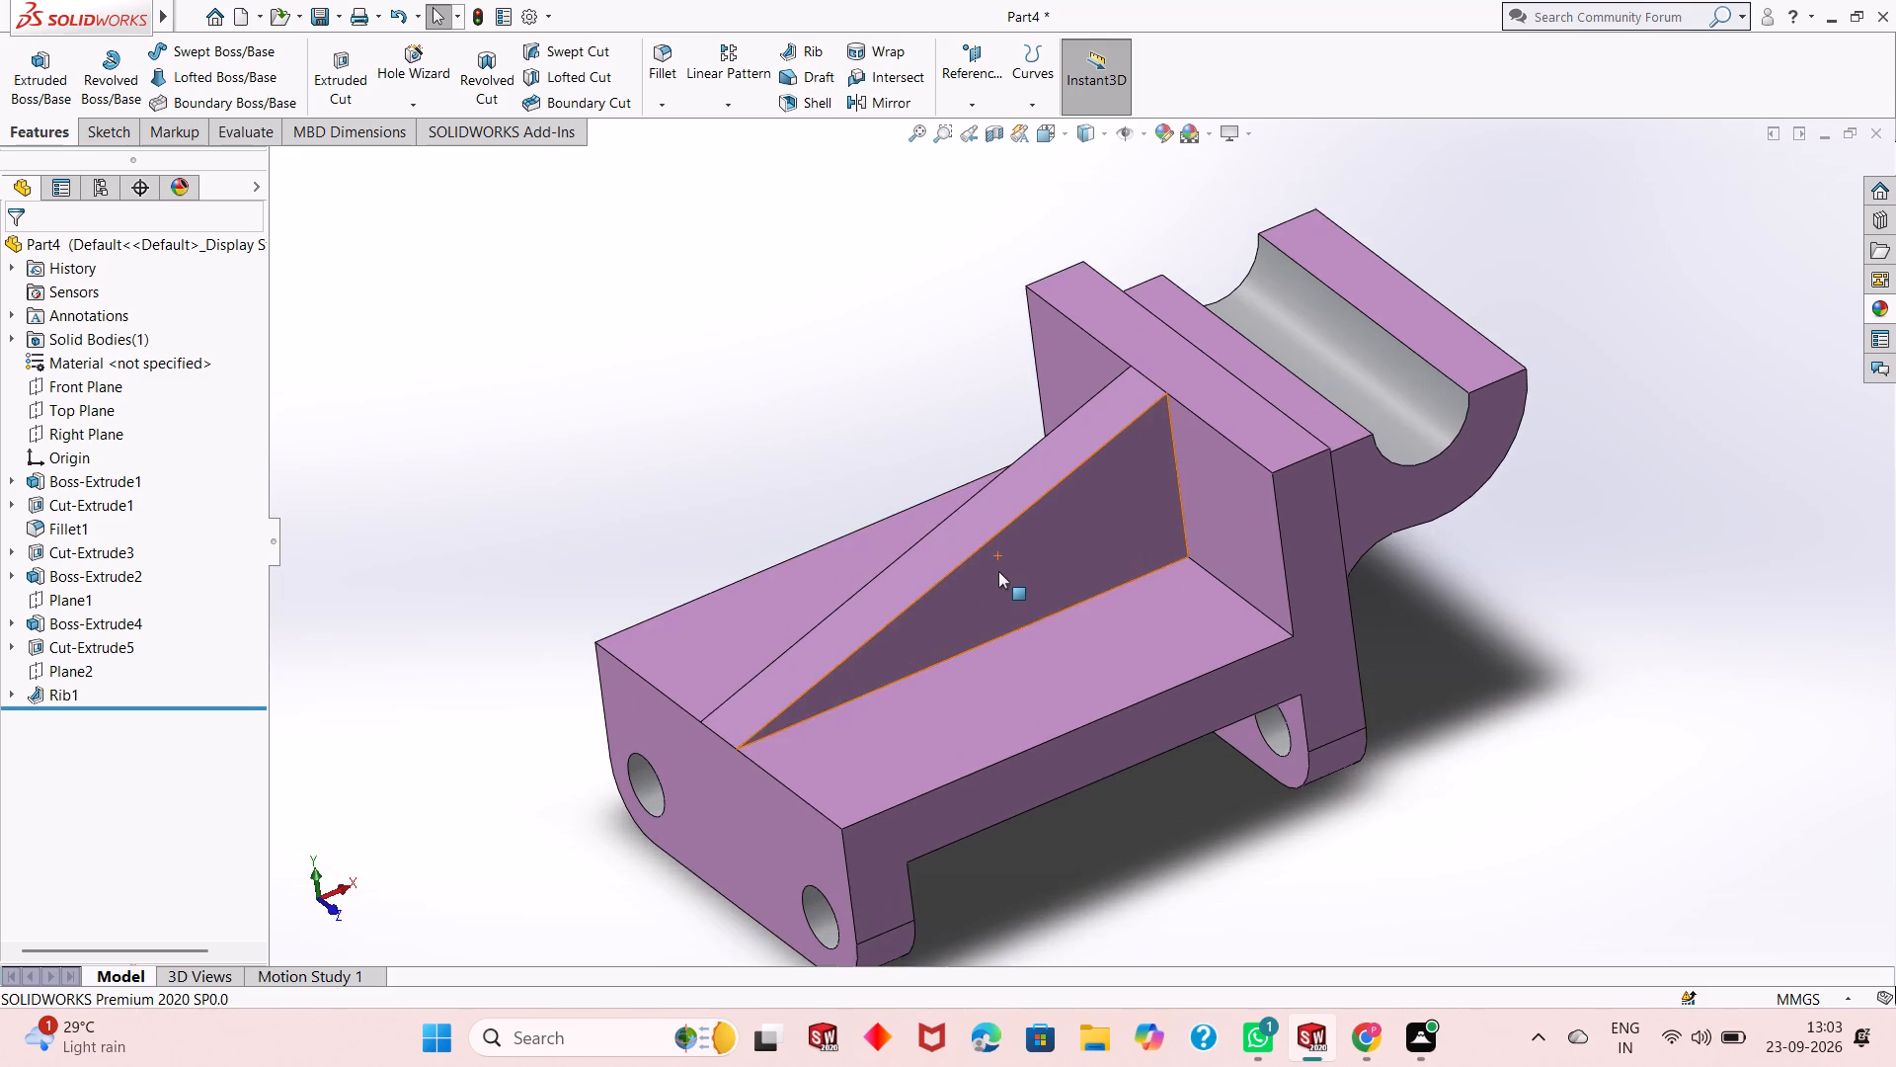
scroll(998, 571, "up", 1)
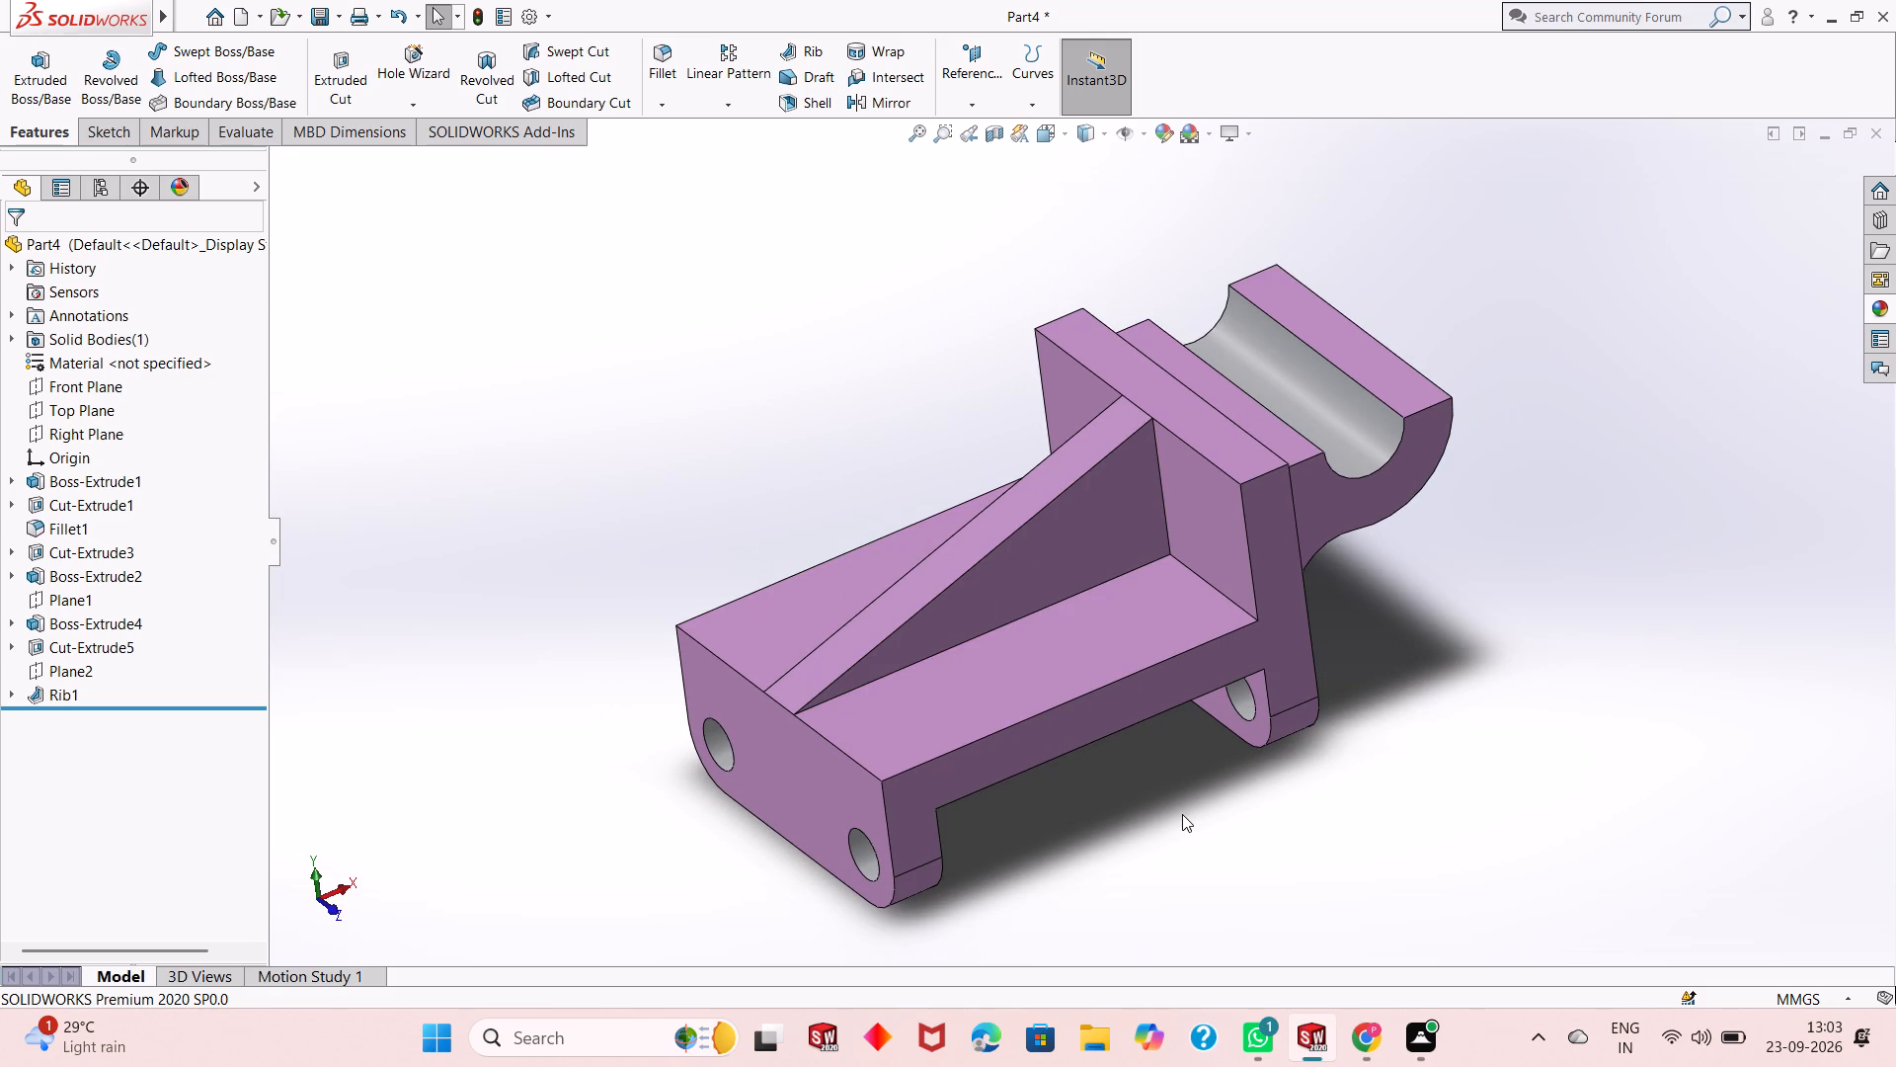
middle_click_drag(1182, 814, 1176, 763)
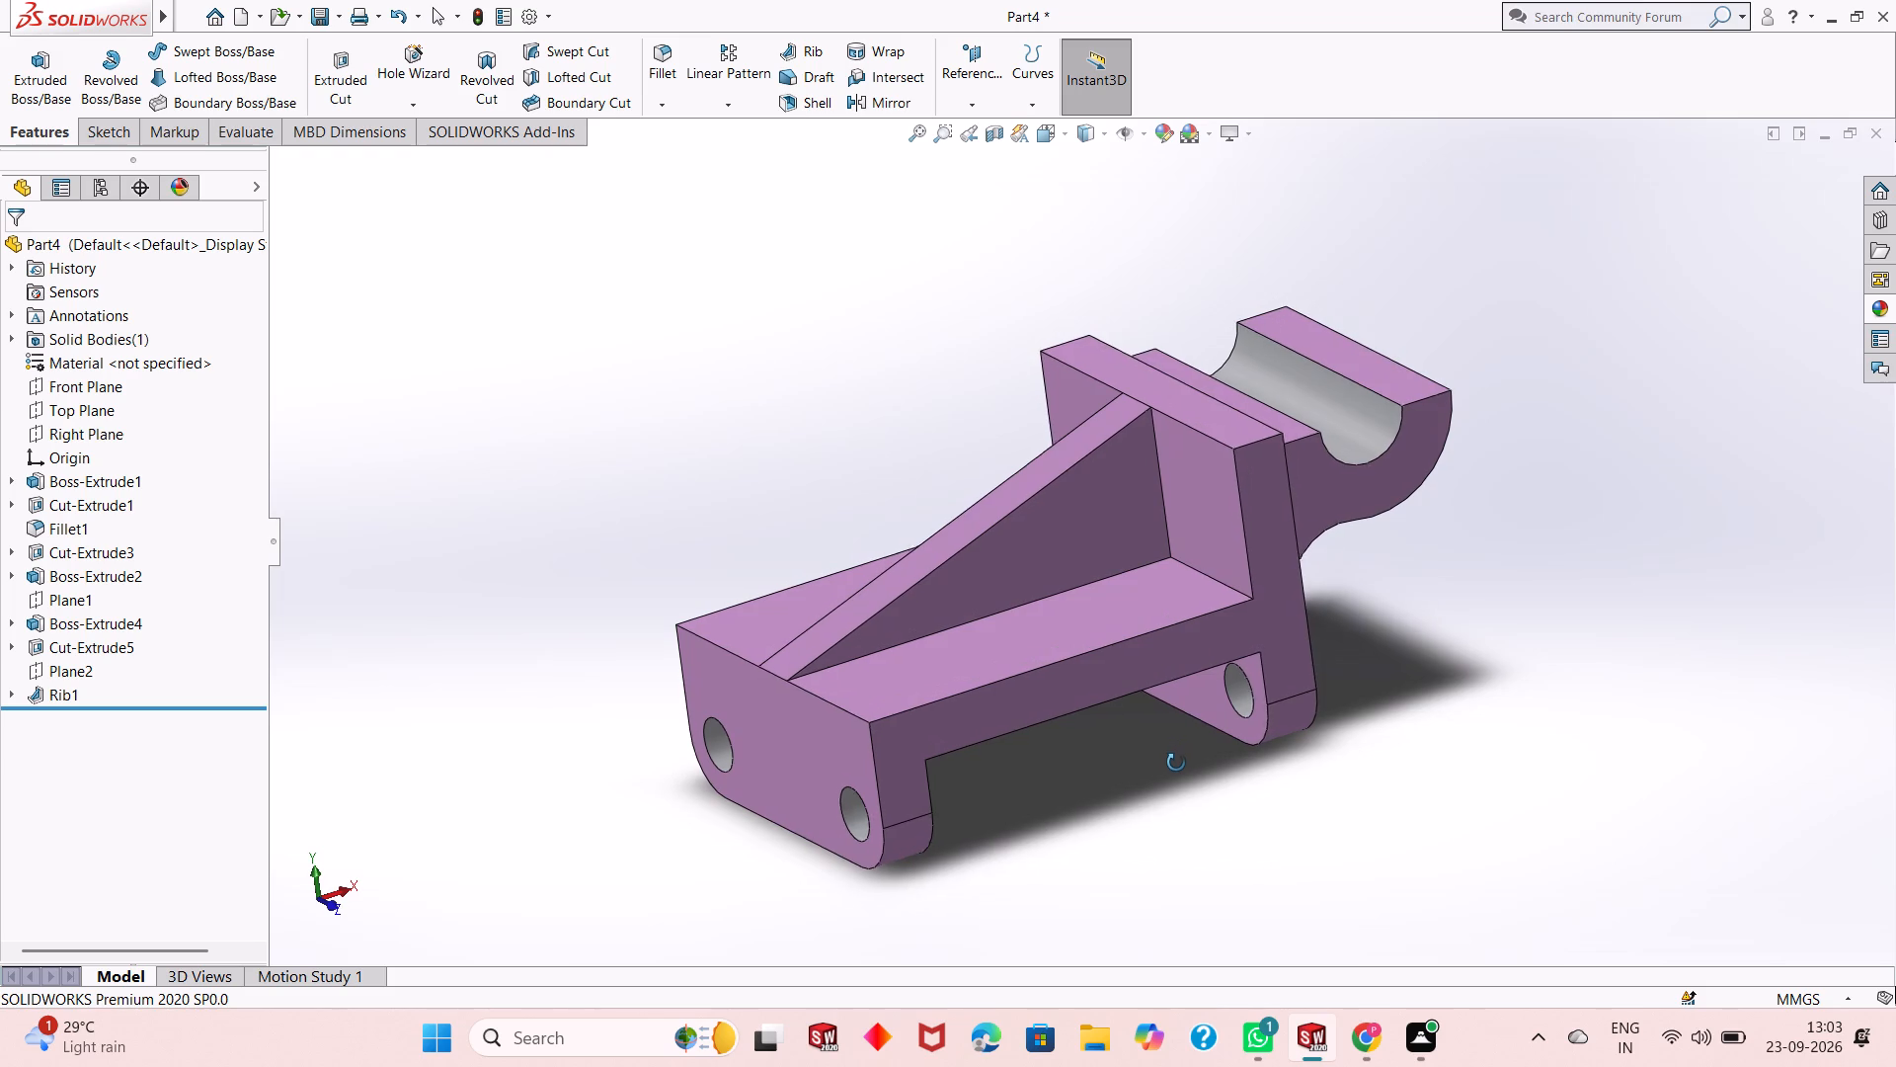
middle_click_drag(1176, 763, 1175, 774)
scroll(1075, 557, "down", 1)
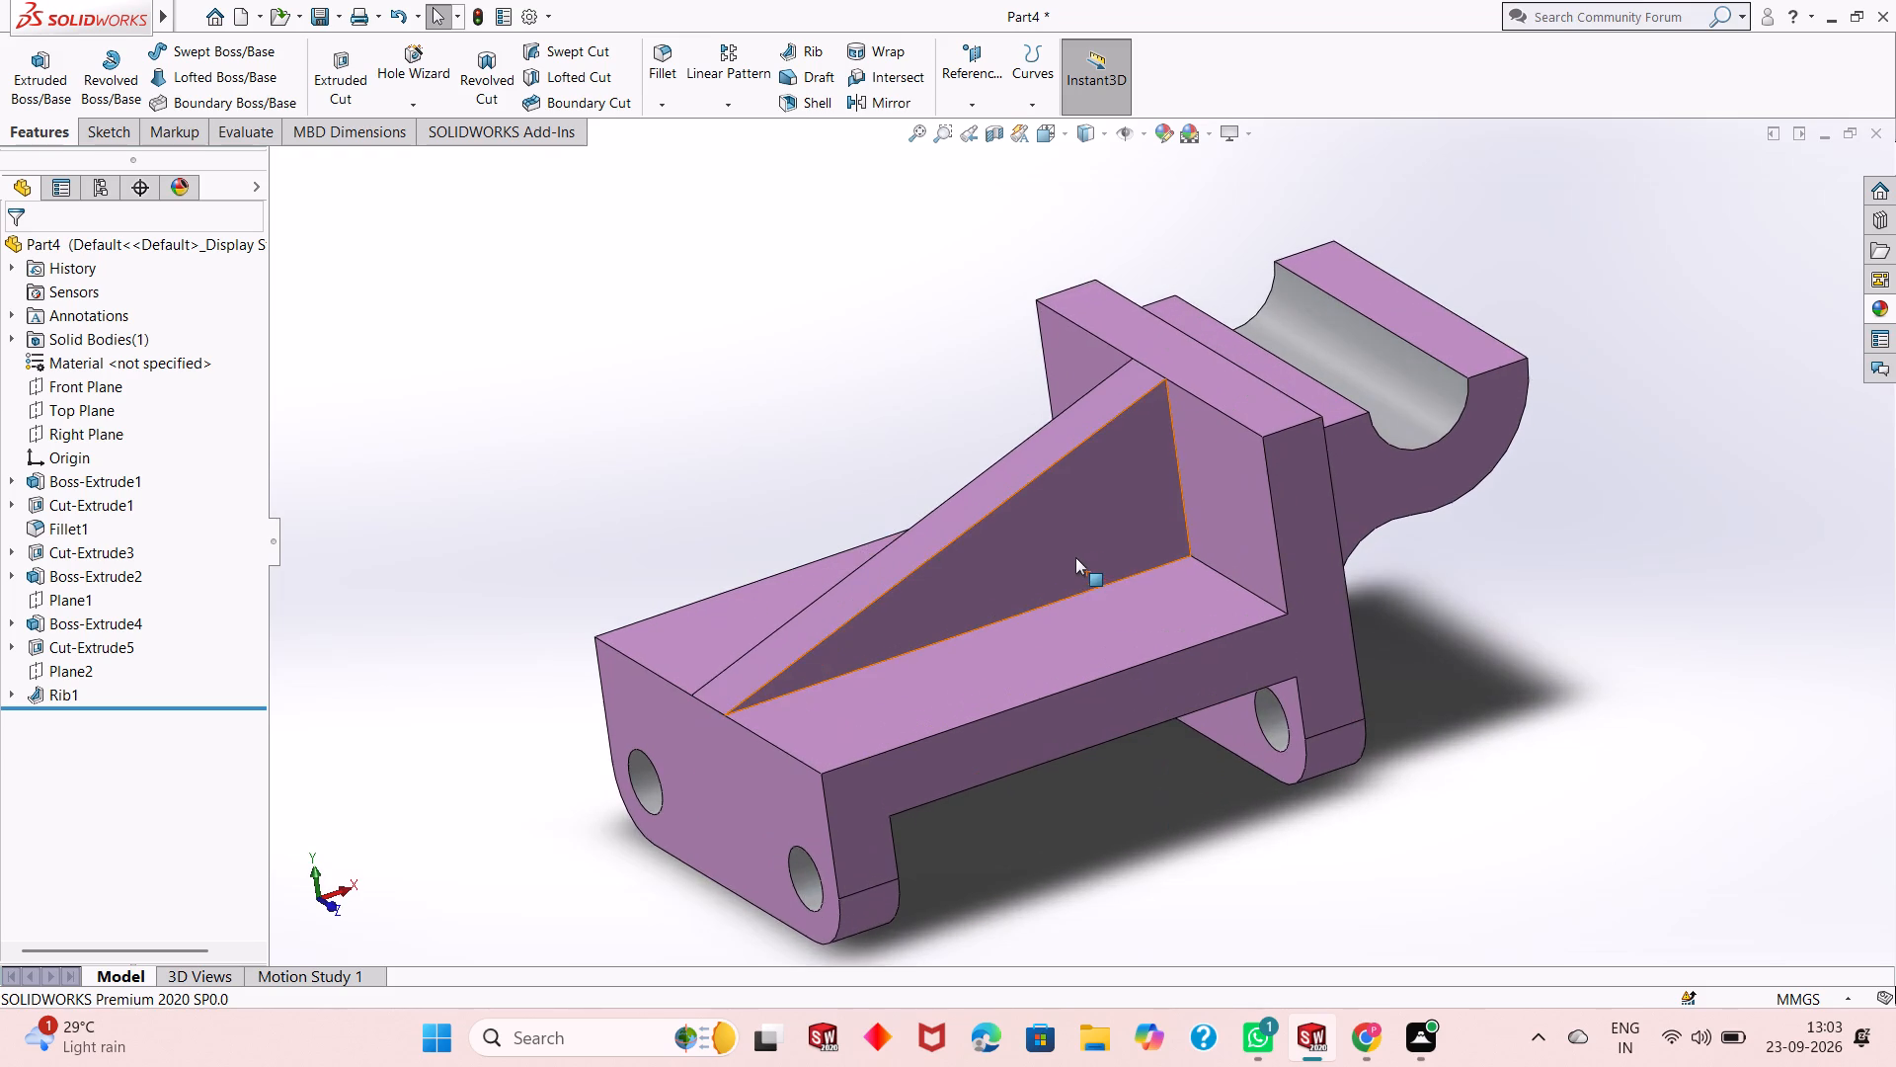
scroll(1075, 557, "up", 1)
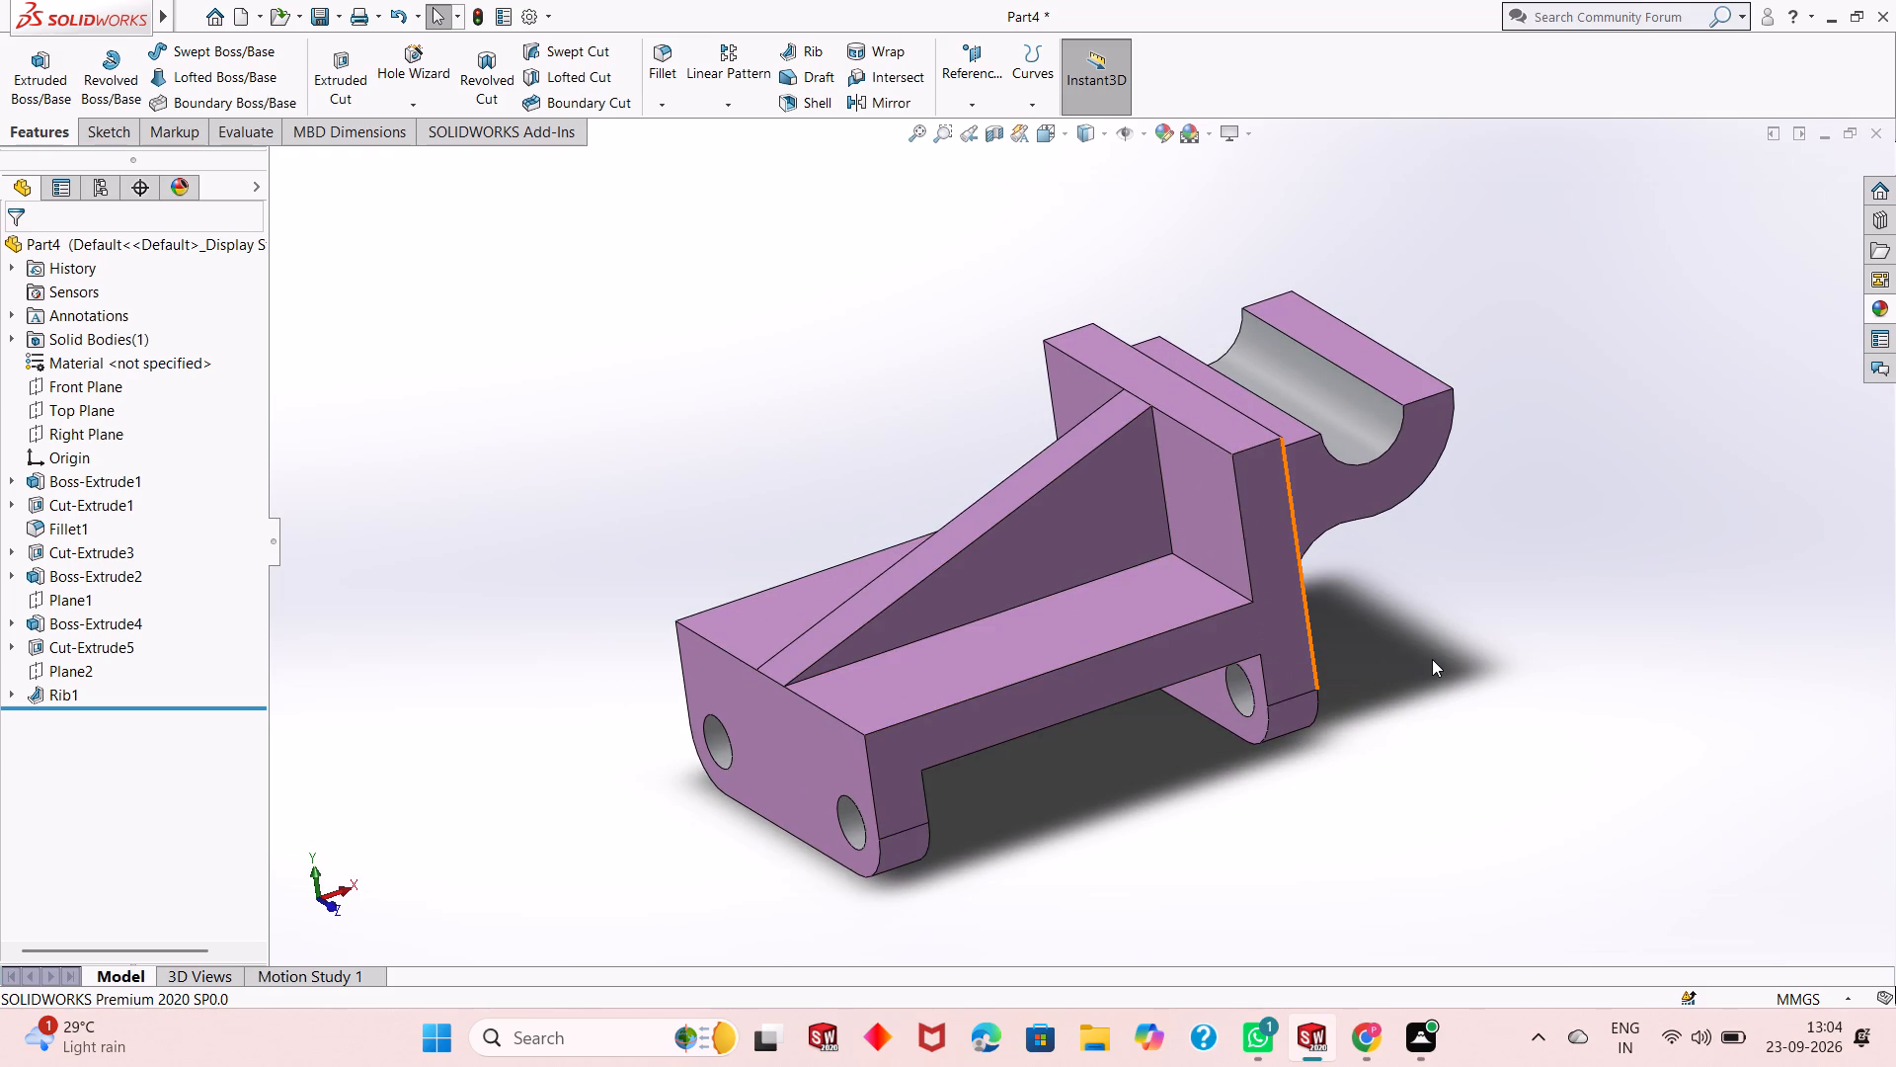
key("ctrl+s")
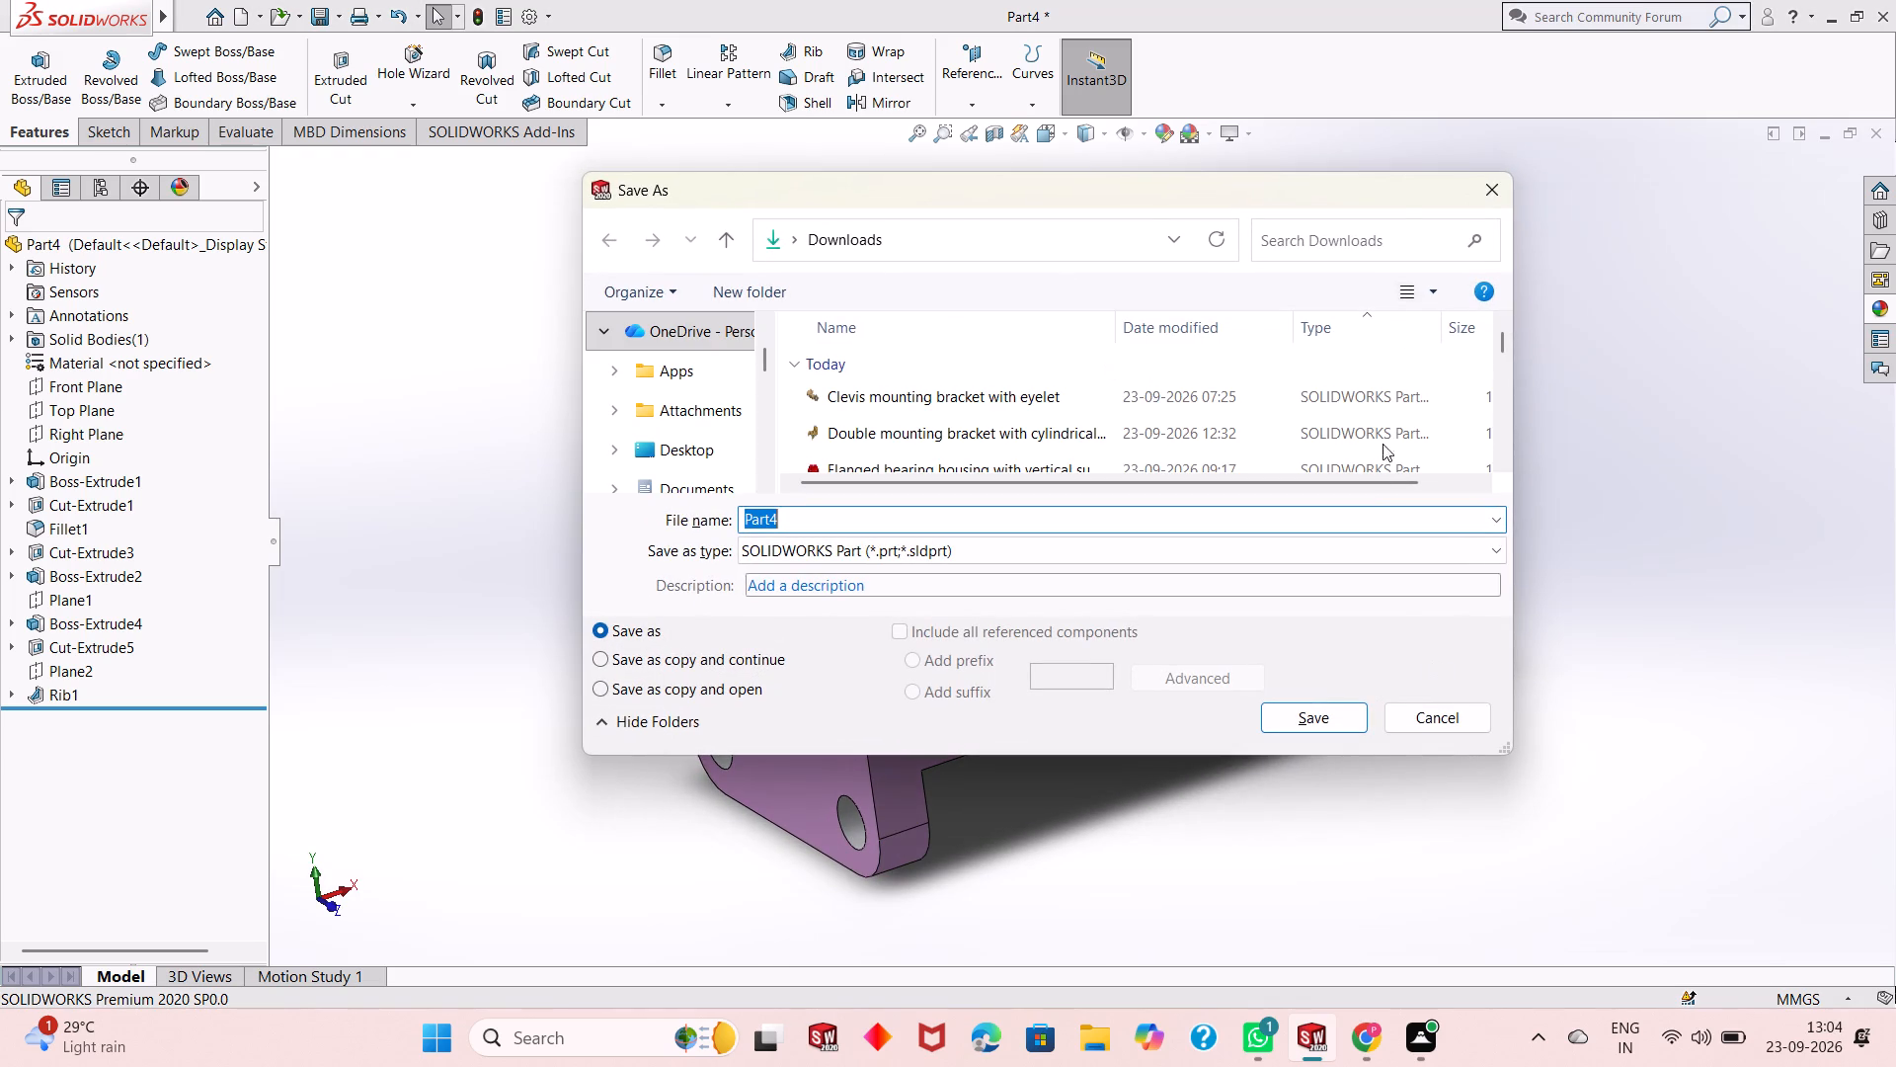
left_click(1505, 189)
Fillet the two inner edges where the upright wall meets the base, on both sides of the rib, with a 12 mm radius.
scroll(1260, 613, "down", 2)
scroll(1165, 645, "up", 2)
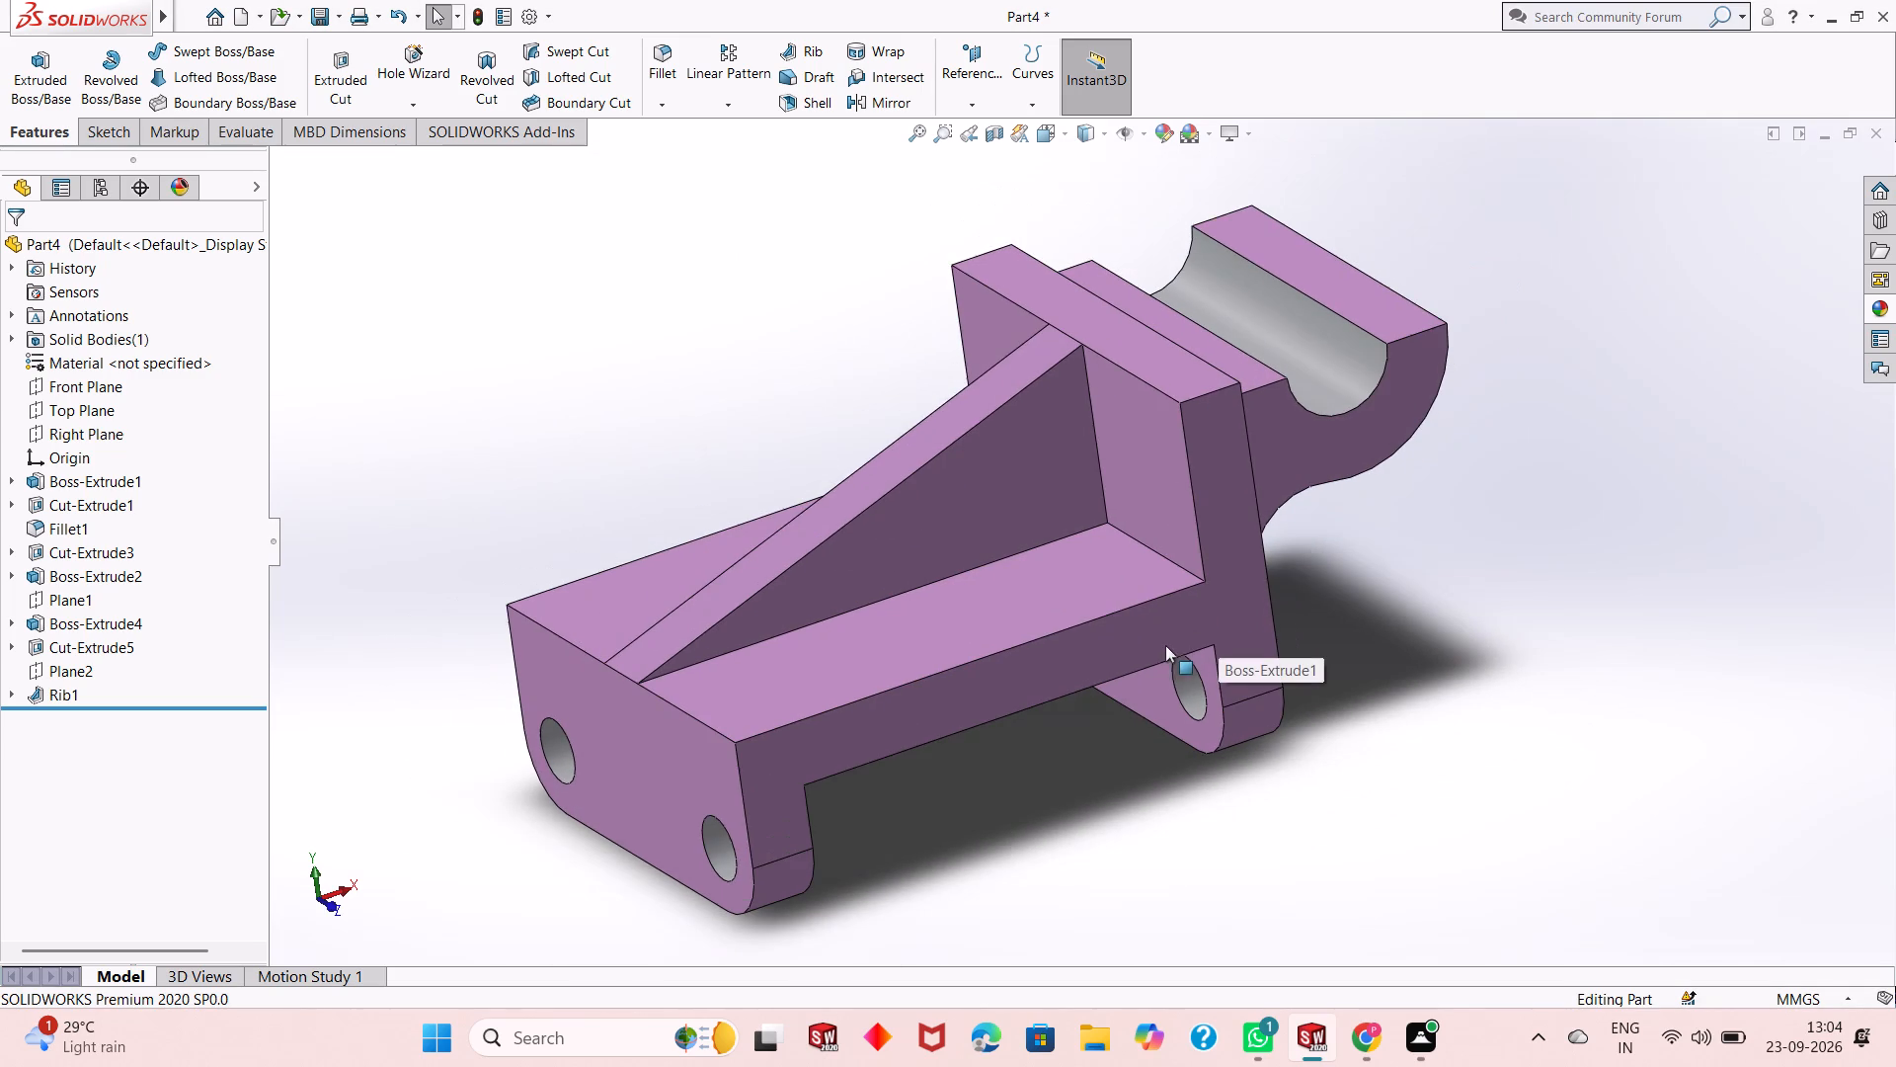
middle_click(1036, 678)
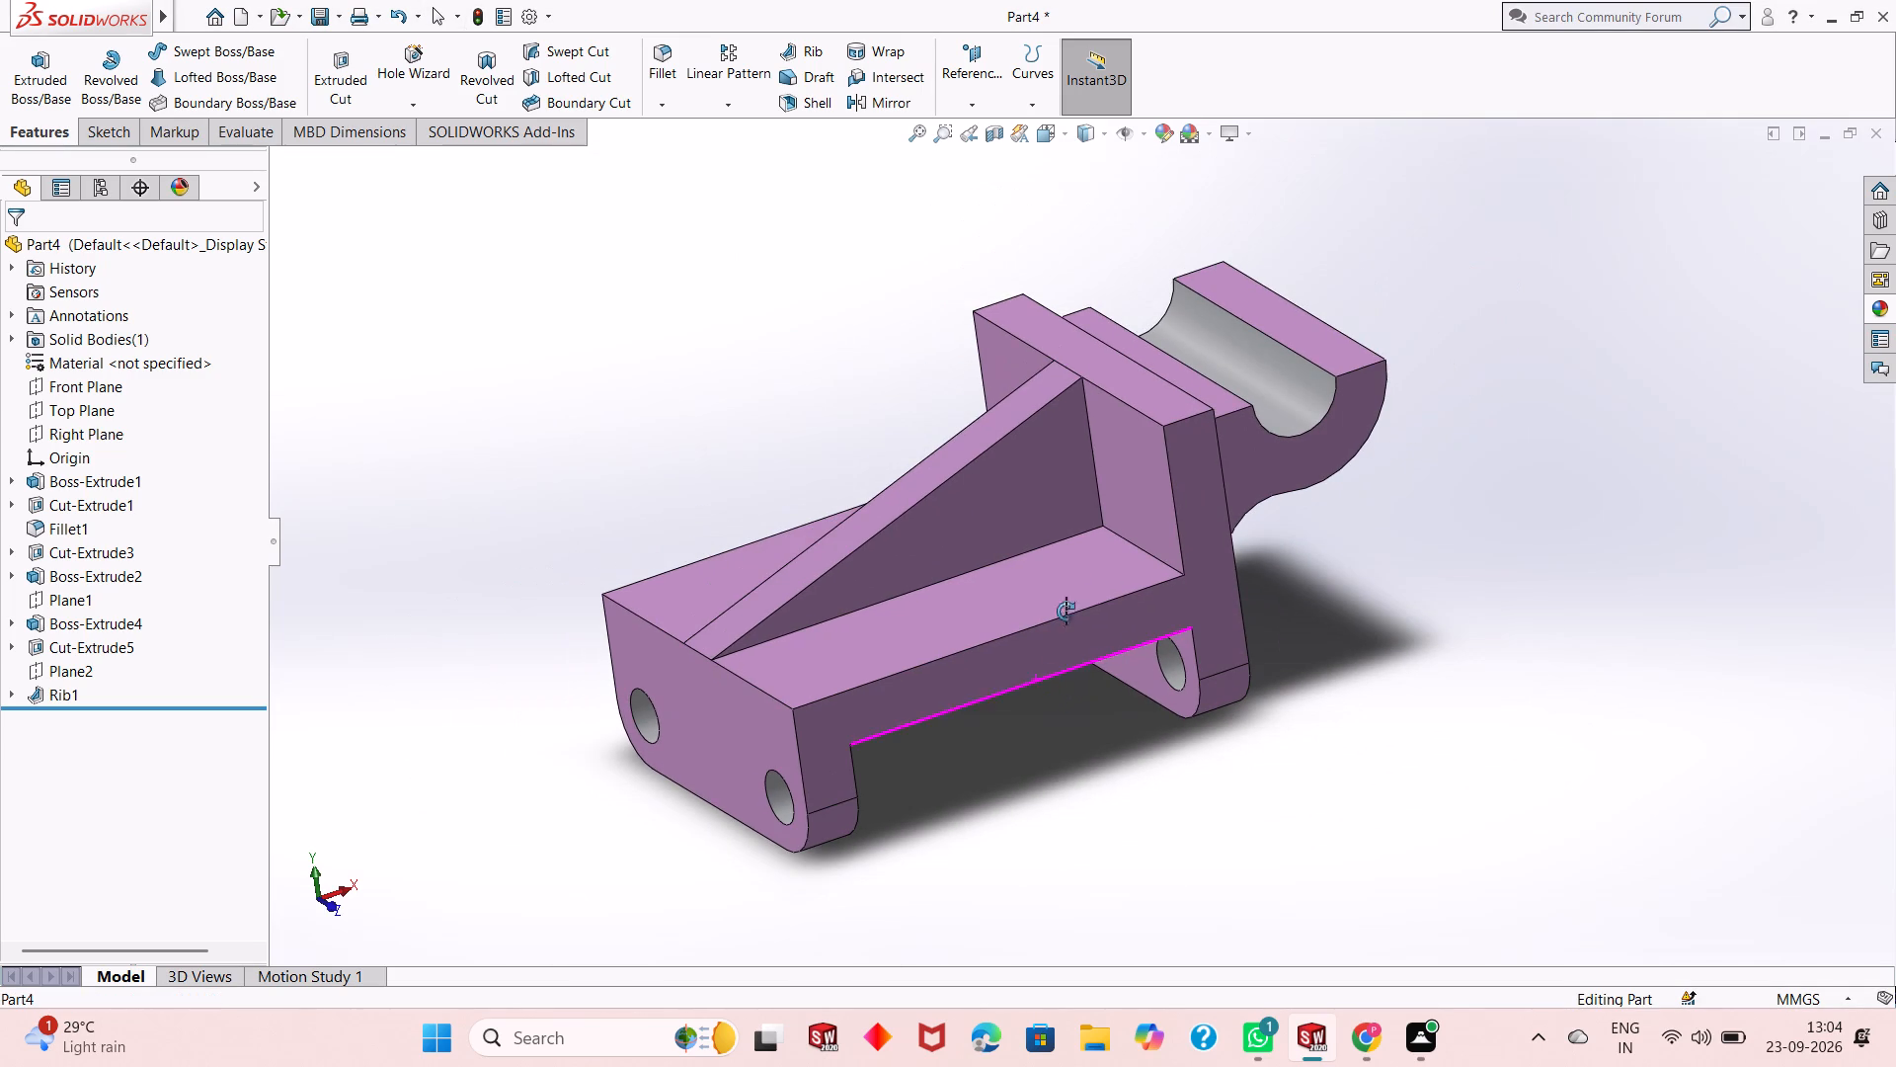
scroll(1082, 558, "down", 2)
left_click(670, 57)
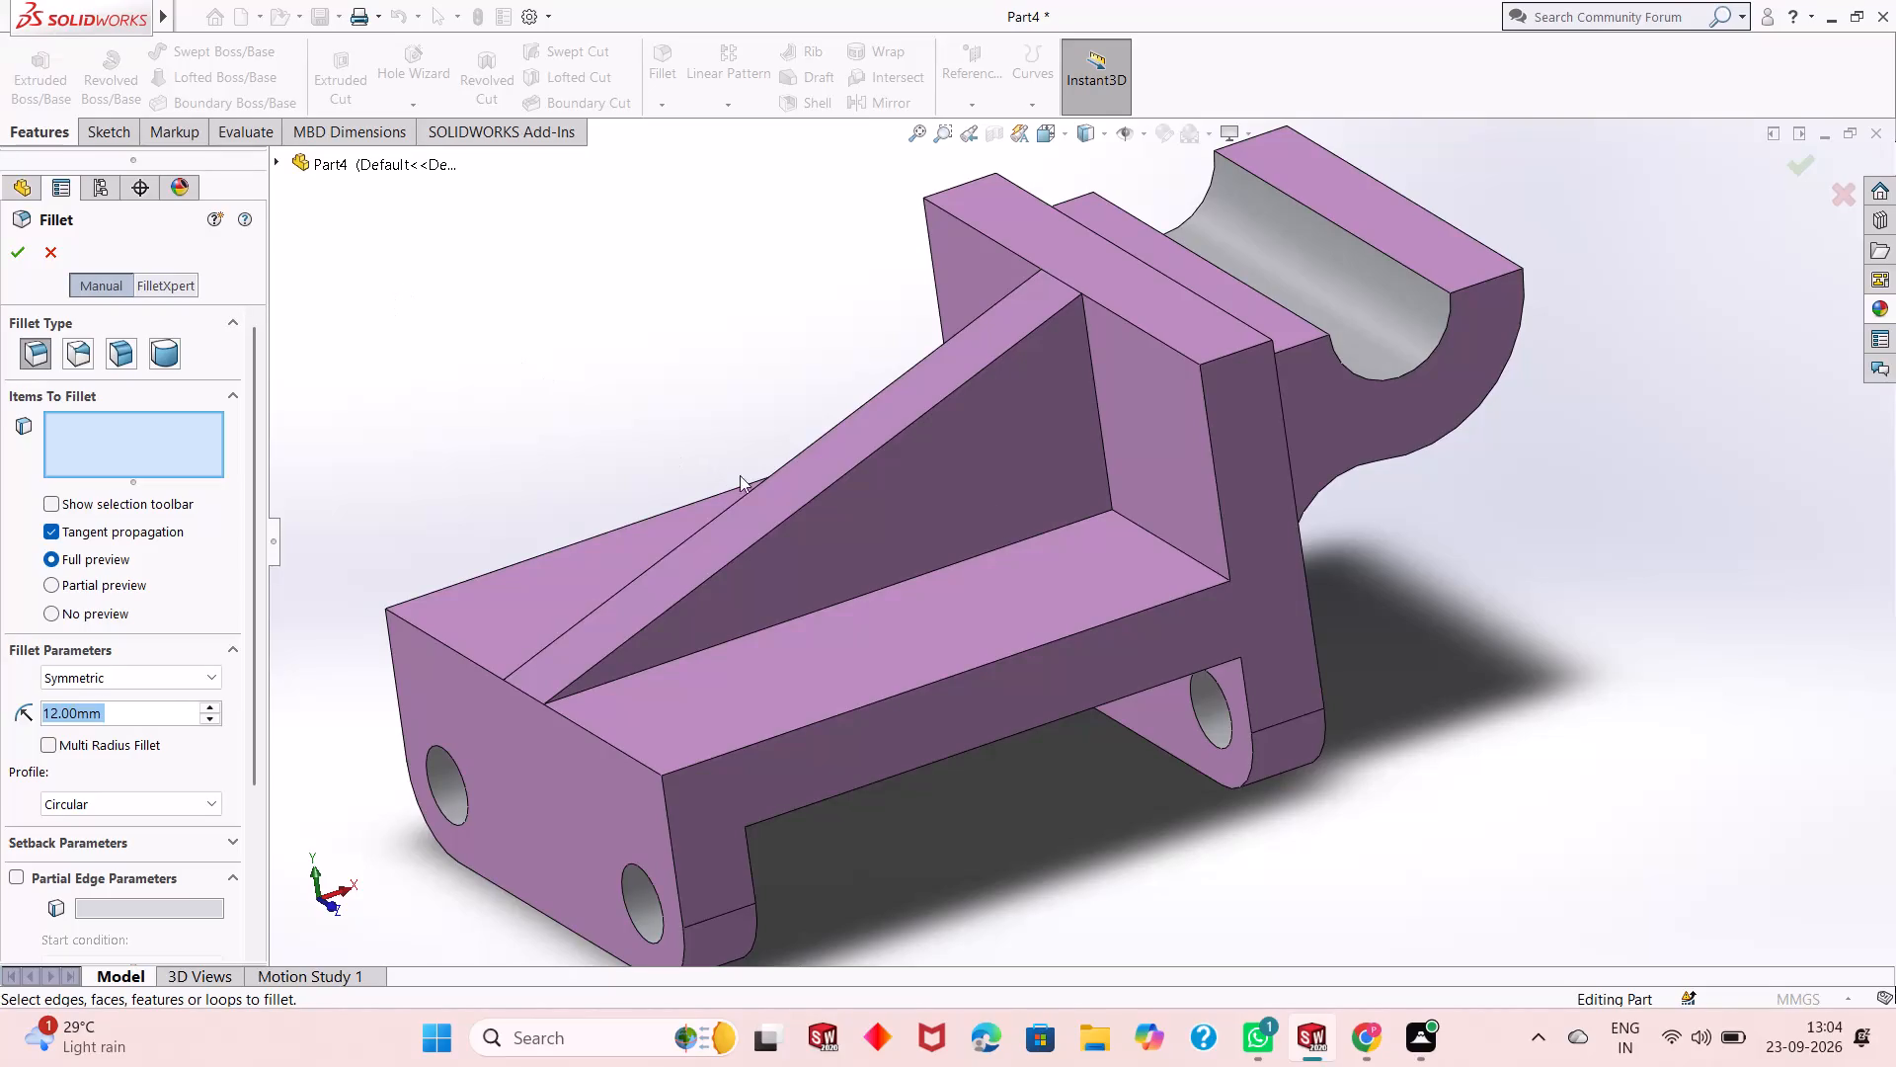
left_click(1192, 560)
middle_click_drag(1063, 540, 1293, 621)
left_click(818, 476)
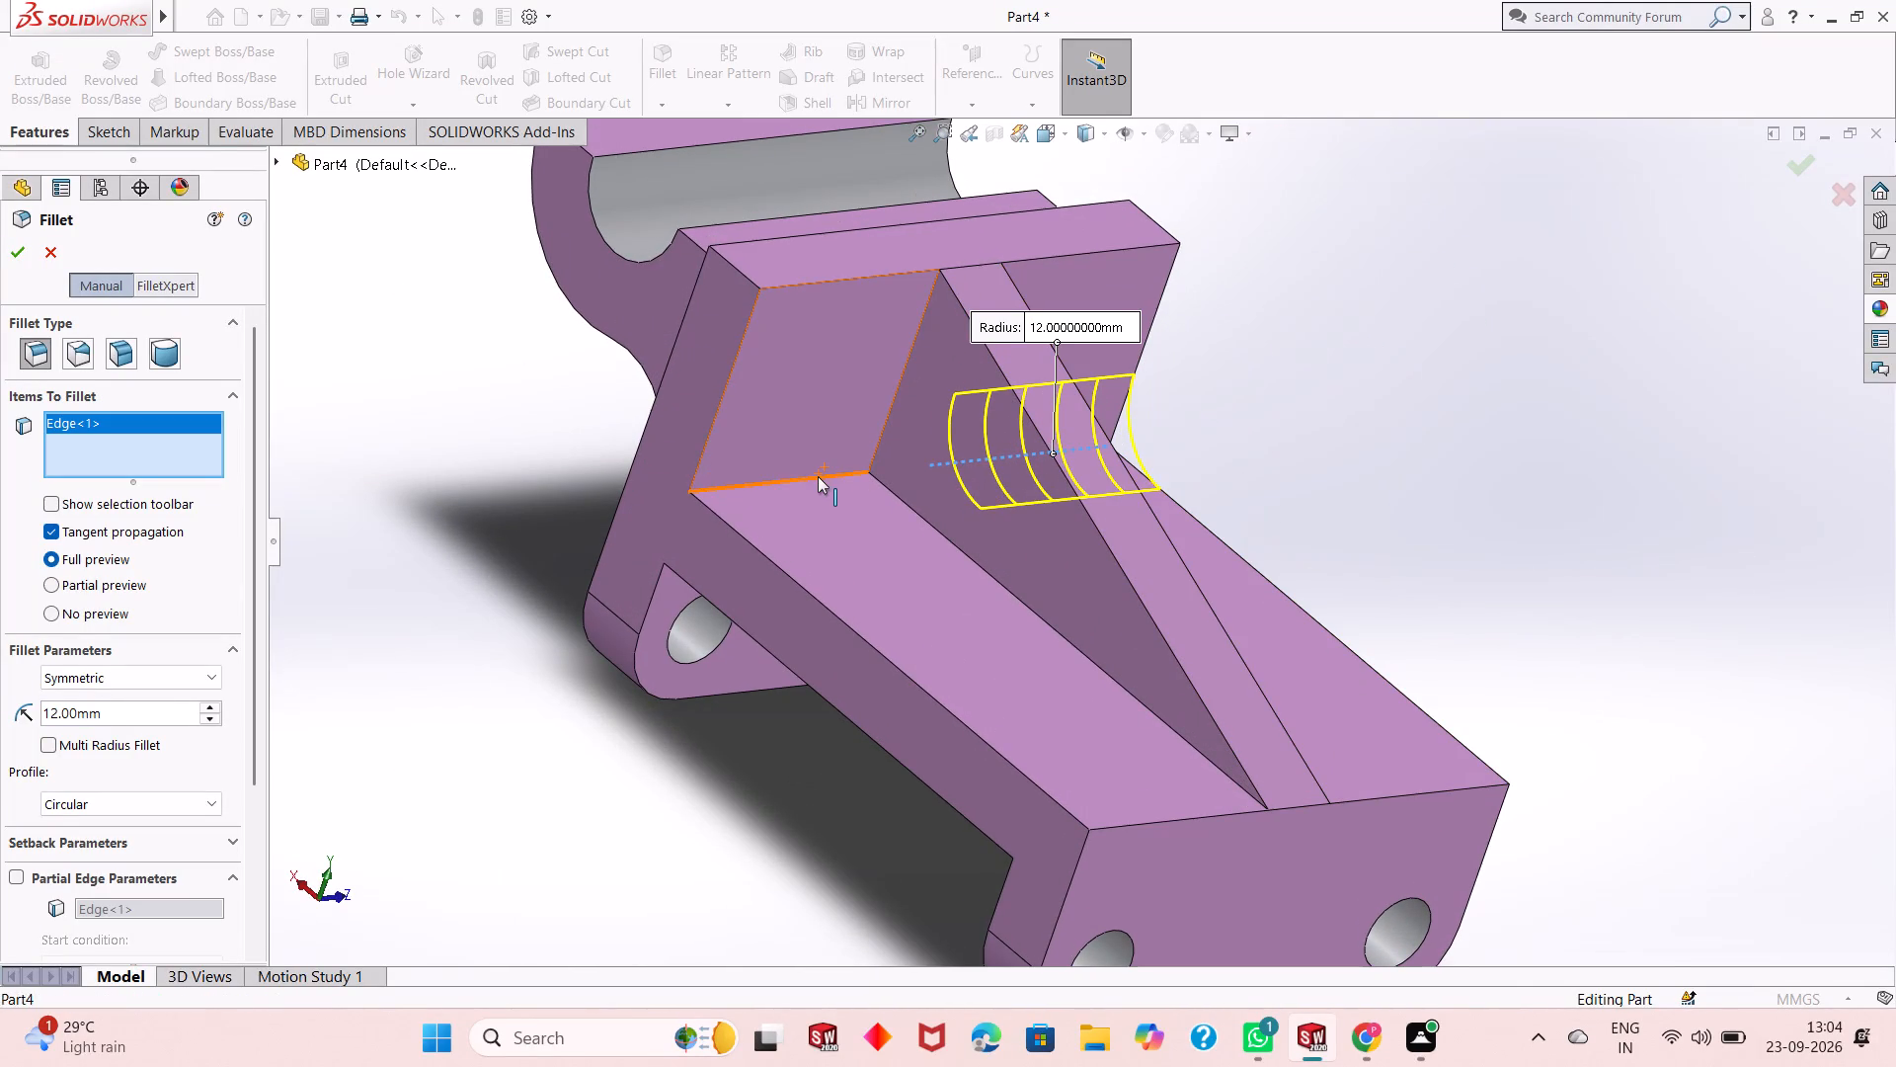
left_click(7, 259)
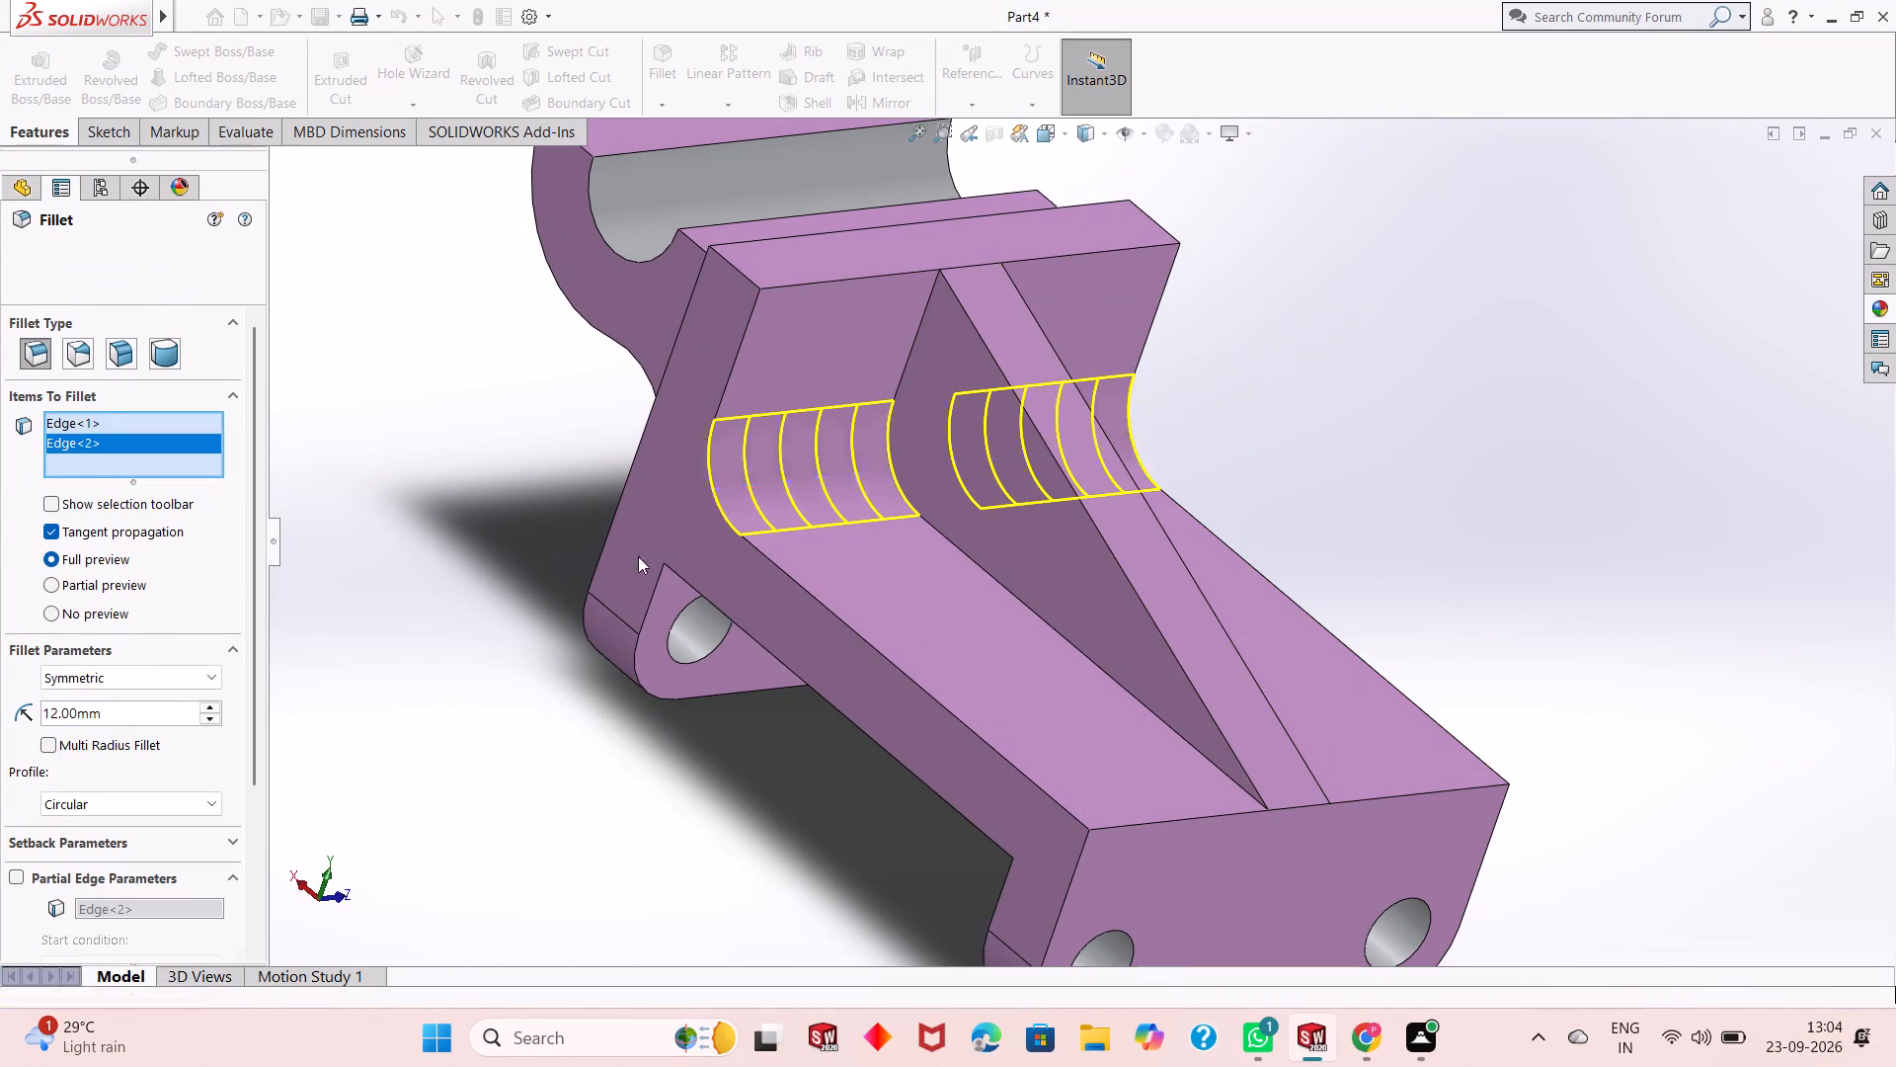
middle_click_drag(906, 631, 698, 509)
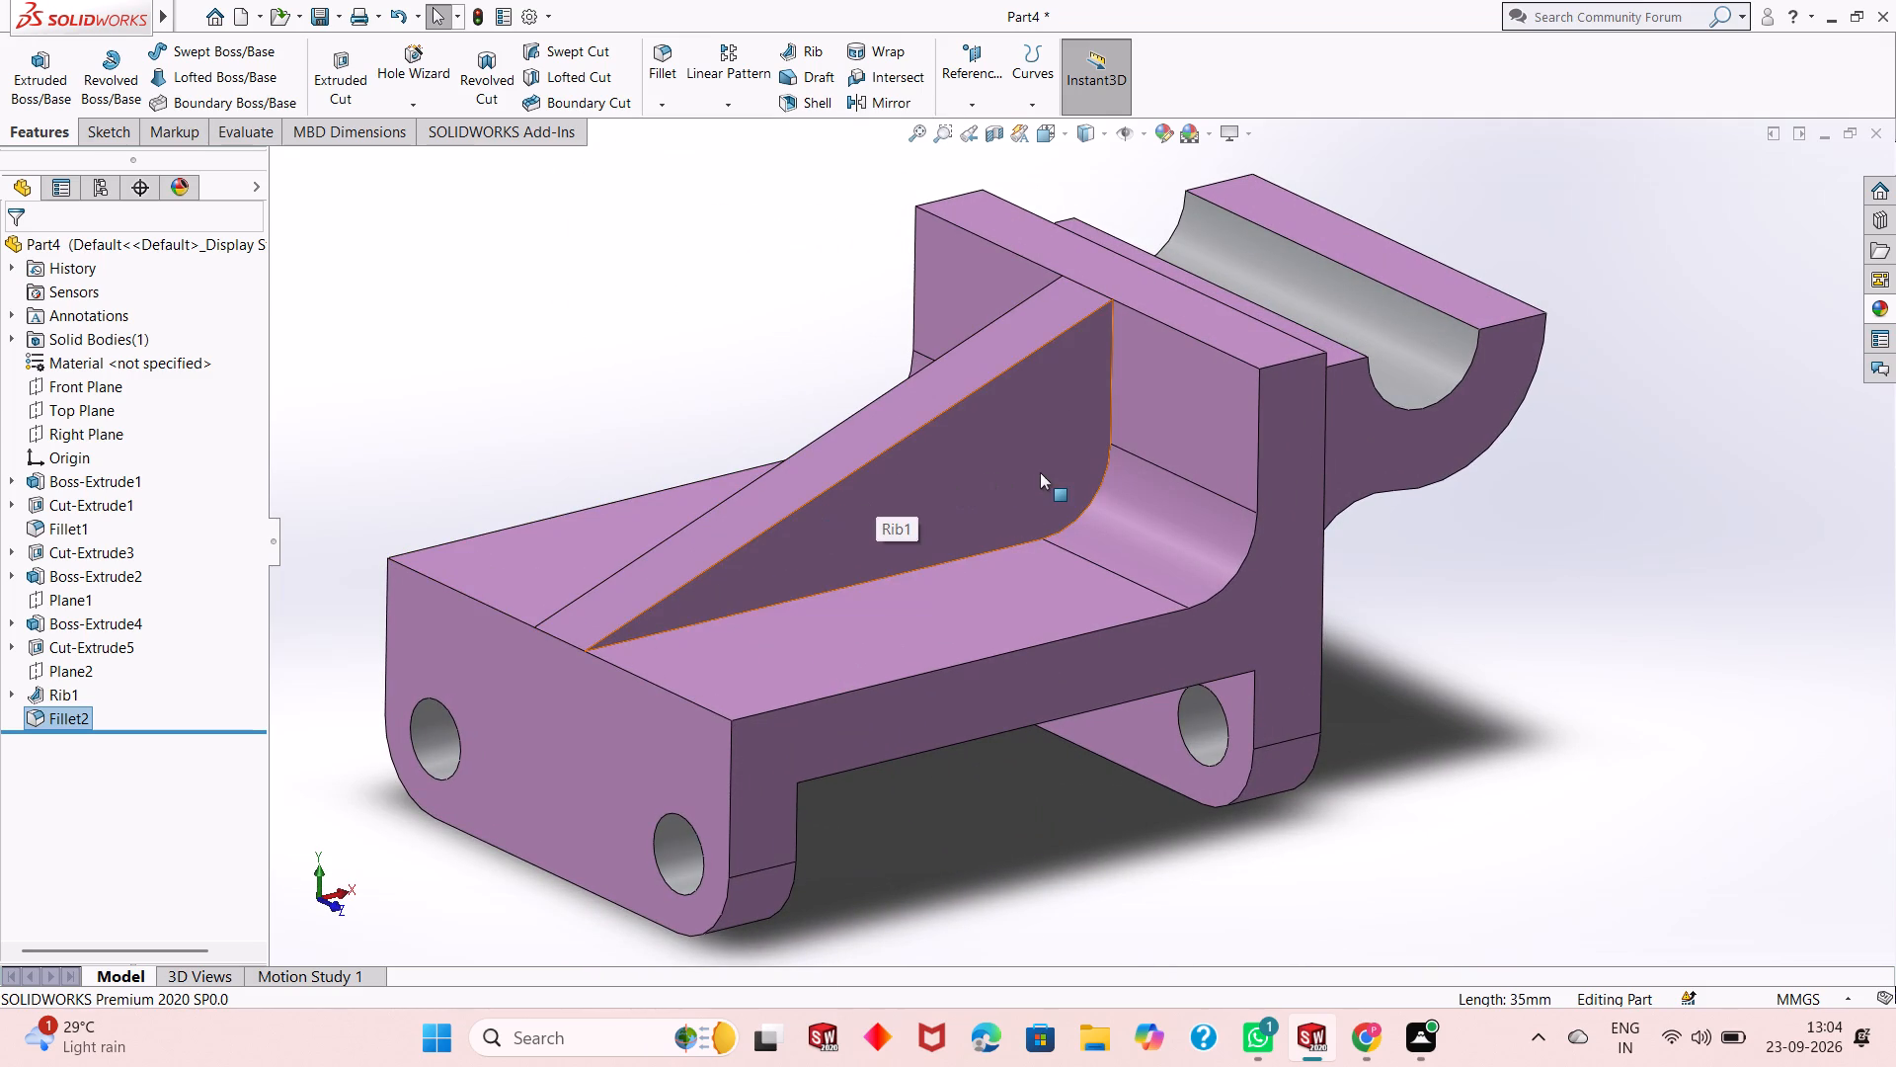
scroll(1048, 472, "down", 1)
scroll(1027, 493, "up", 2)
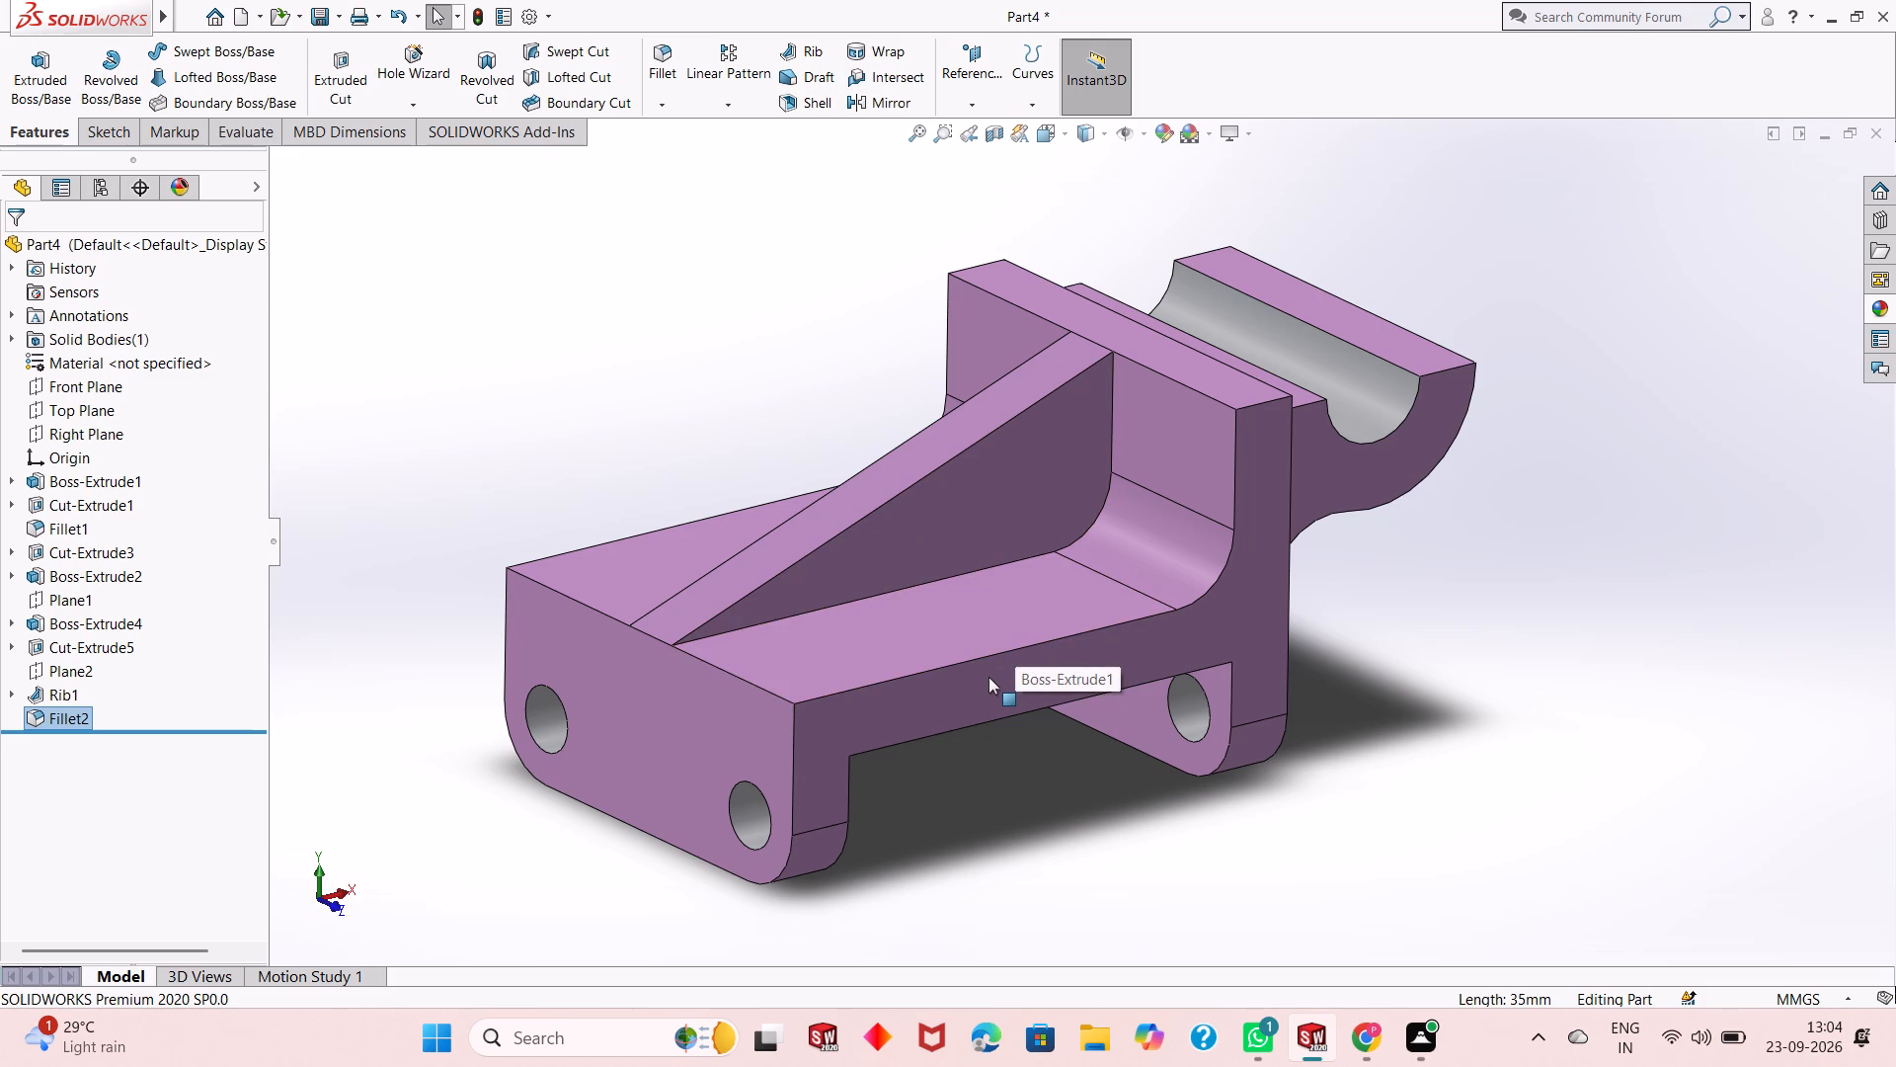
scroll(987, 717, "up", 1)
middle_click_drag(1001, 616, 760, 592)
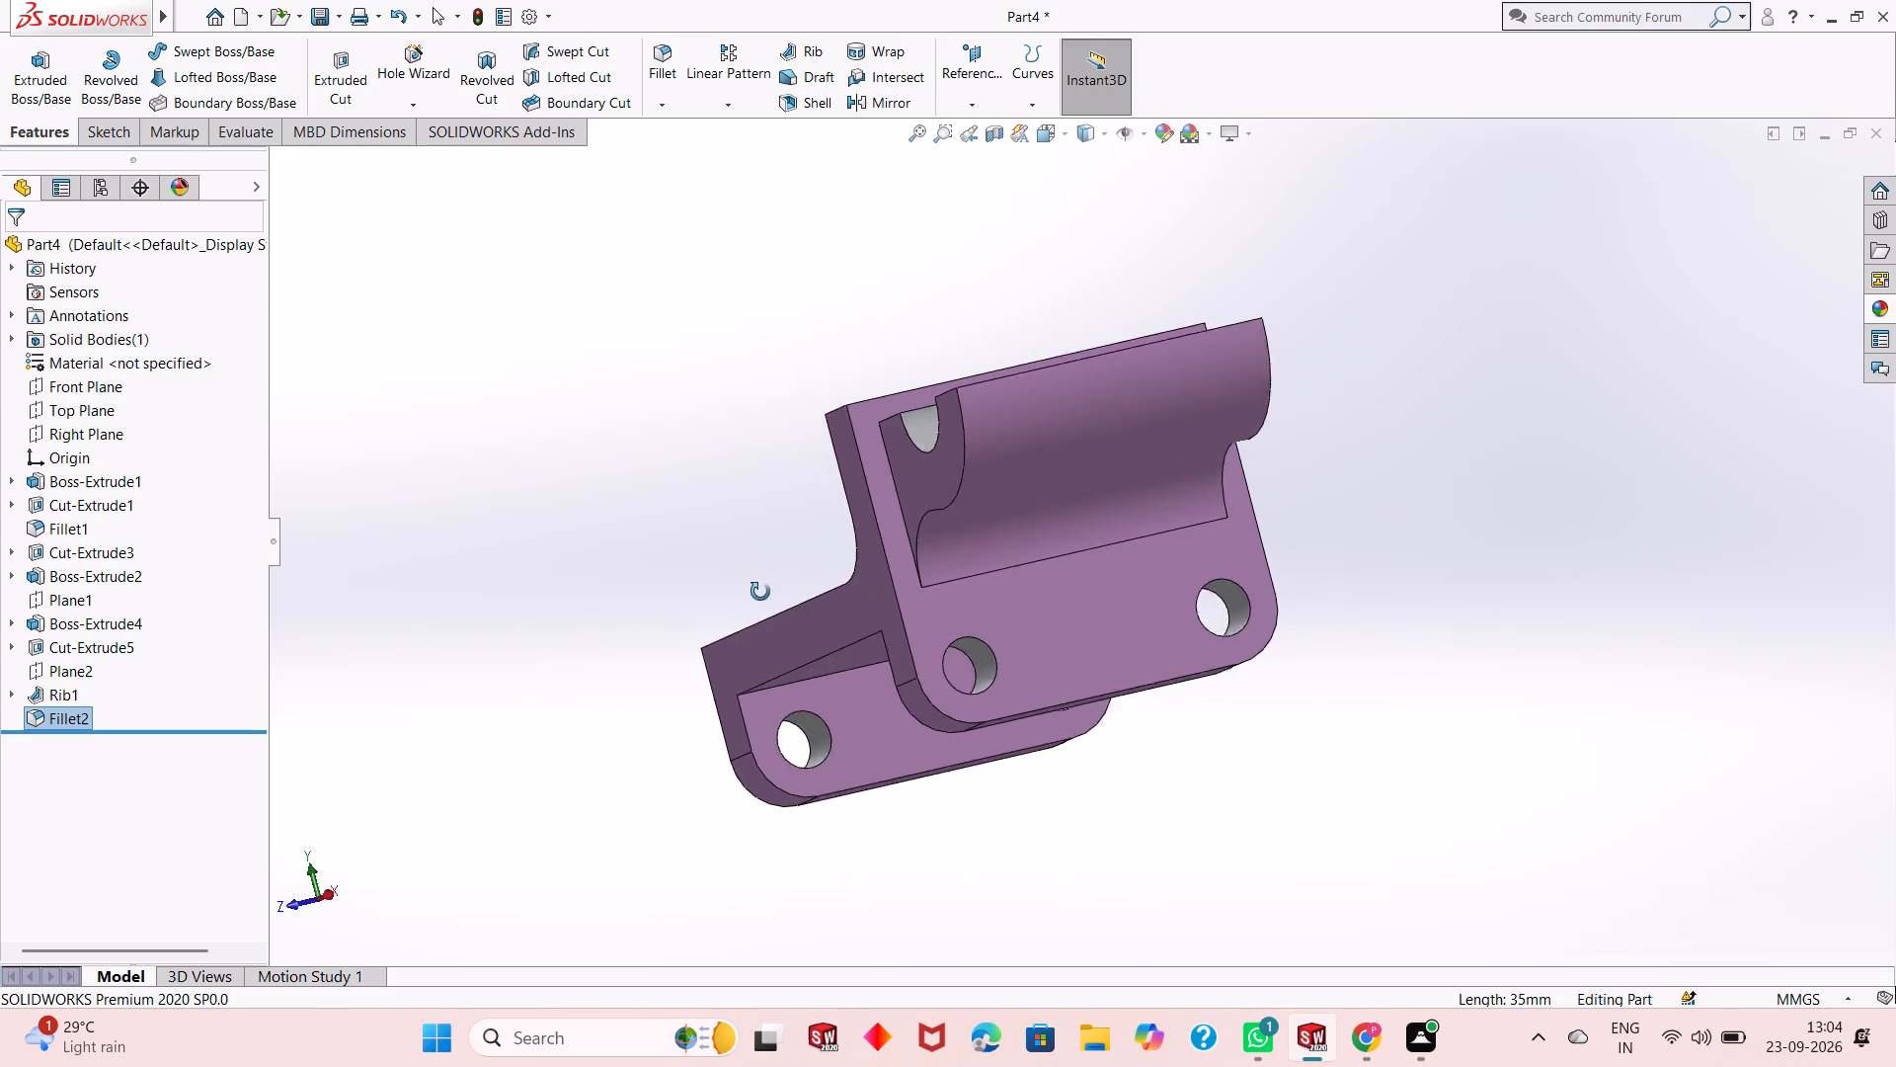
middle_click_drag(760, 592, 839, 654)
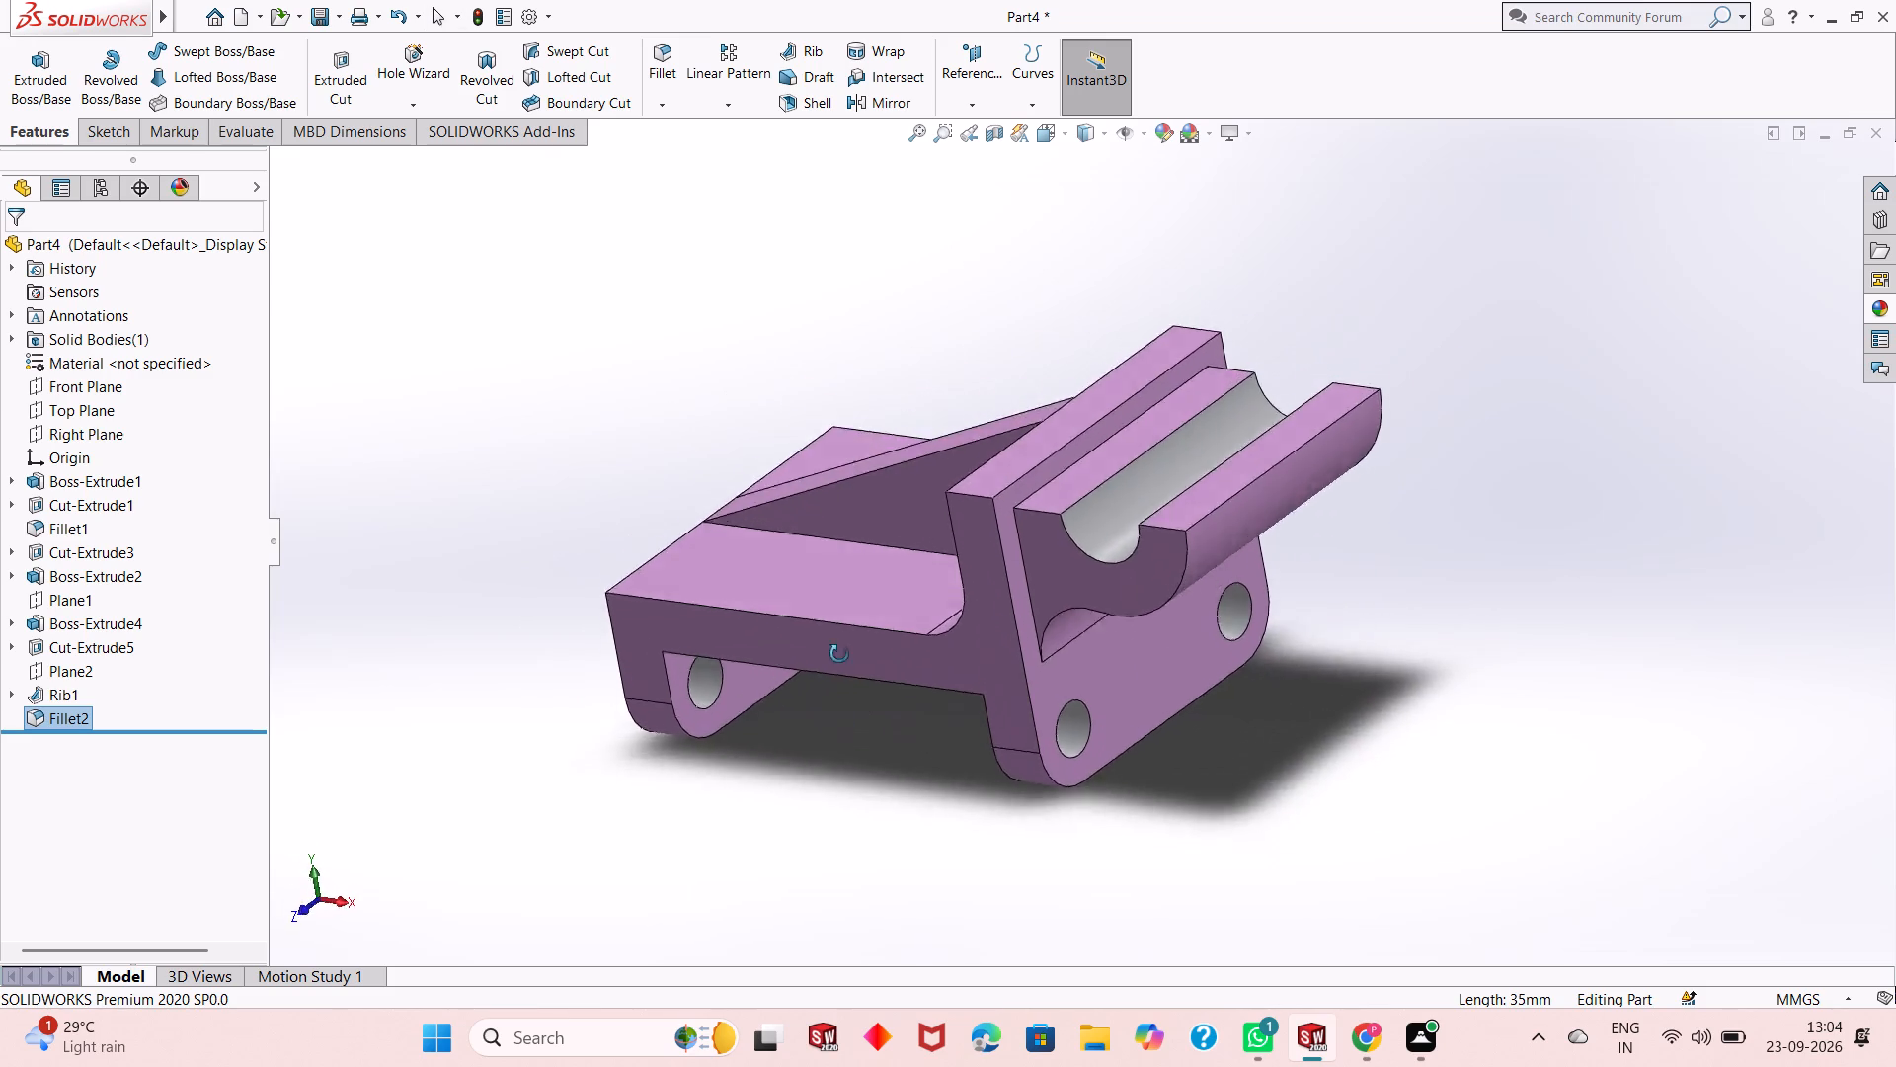
Examine the finished part from several angles, checking the new fillets beside the rib, the lug holes and the grooved overhang.
middle_click_drag(839, 654, 1020, 631)
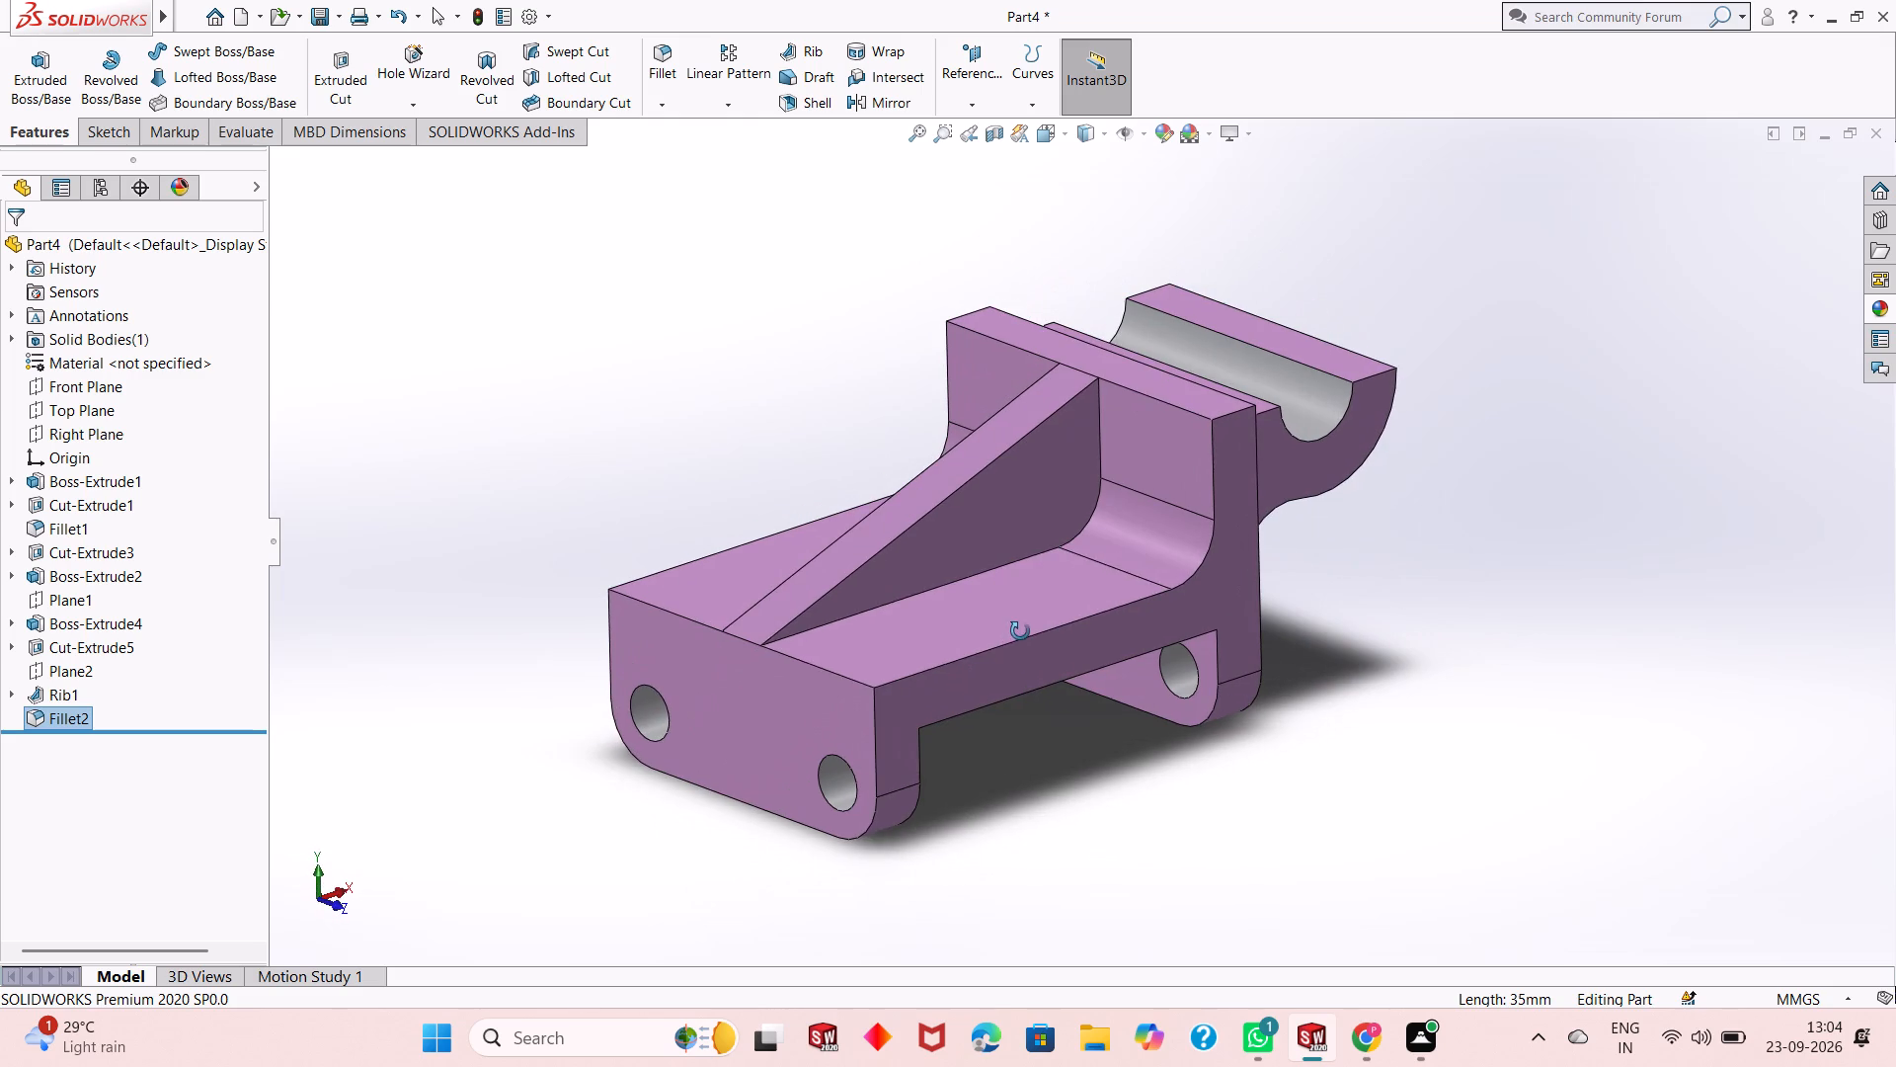
middle_click_drag(1020, 631, 1020, 630)
key("ctrl+8")
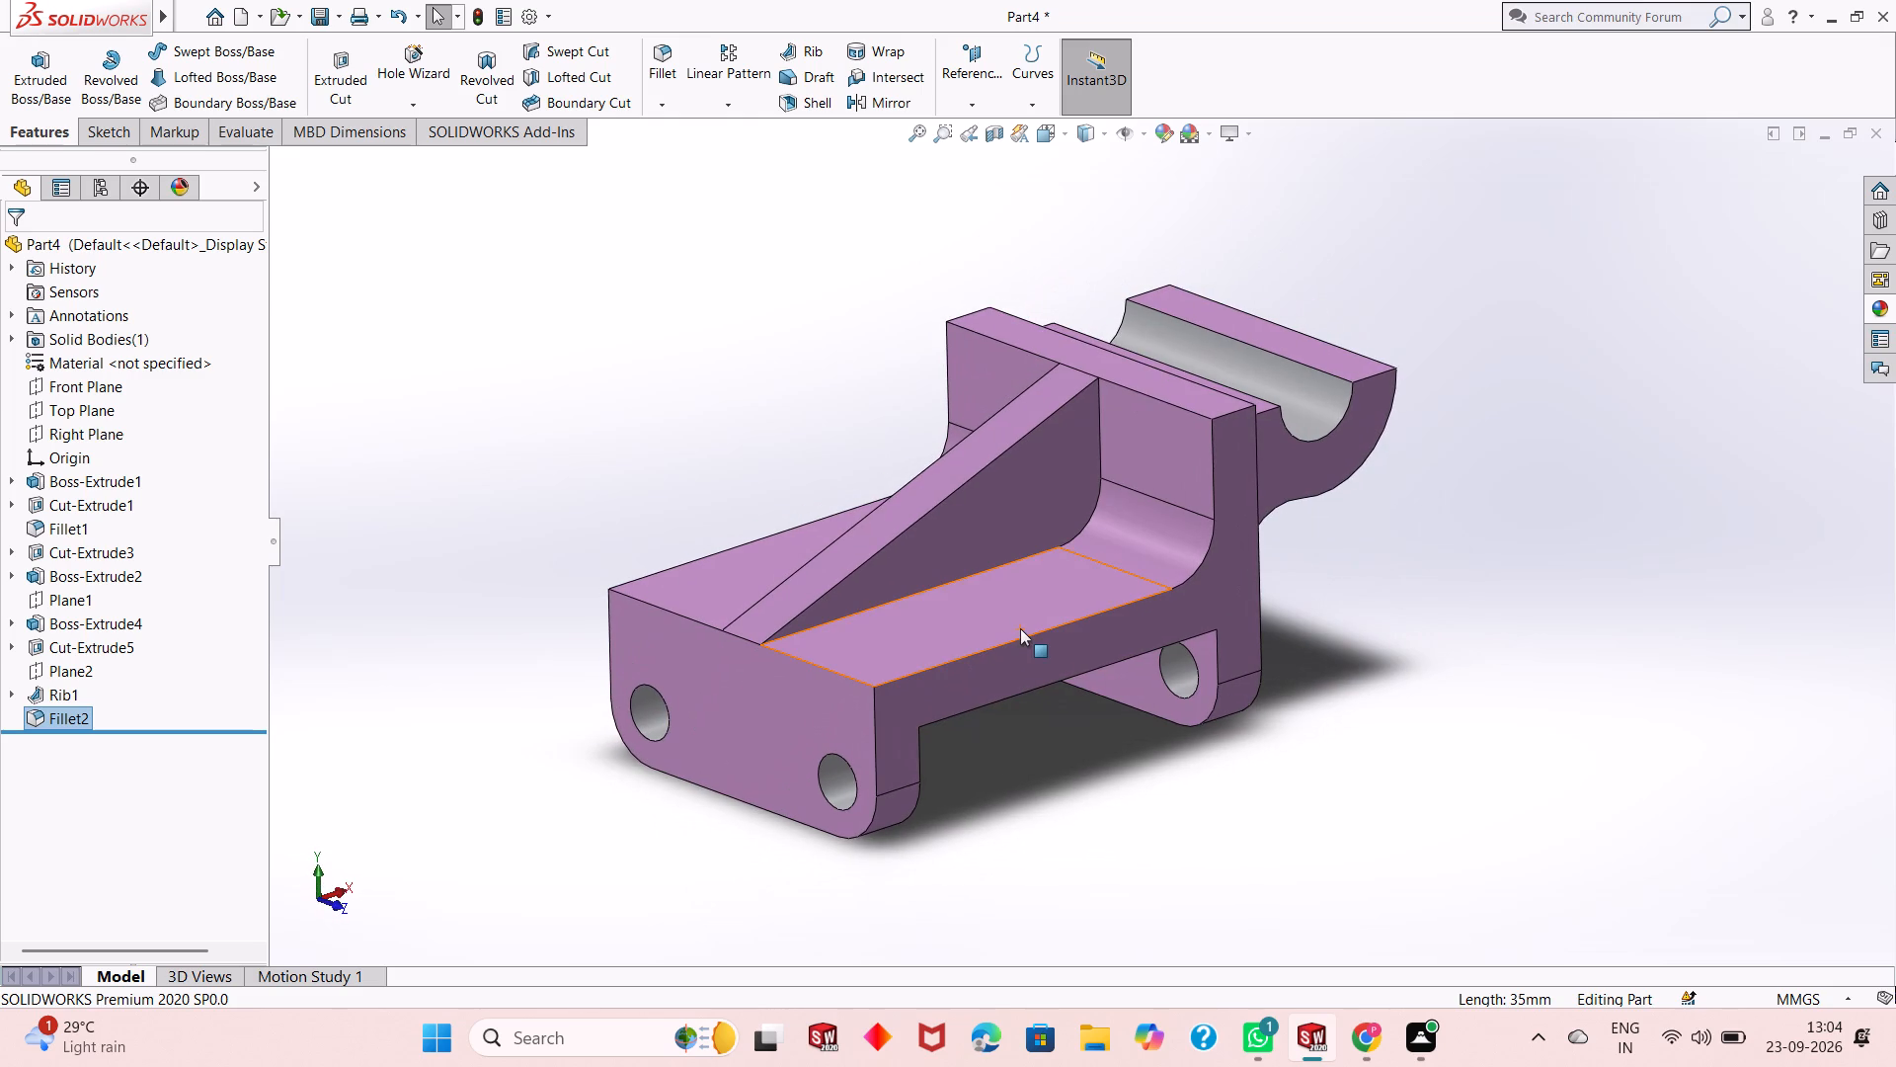
middle_click_drag(1022, 625, 970, 725)
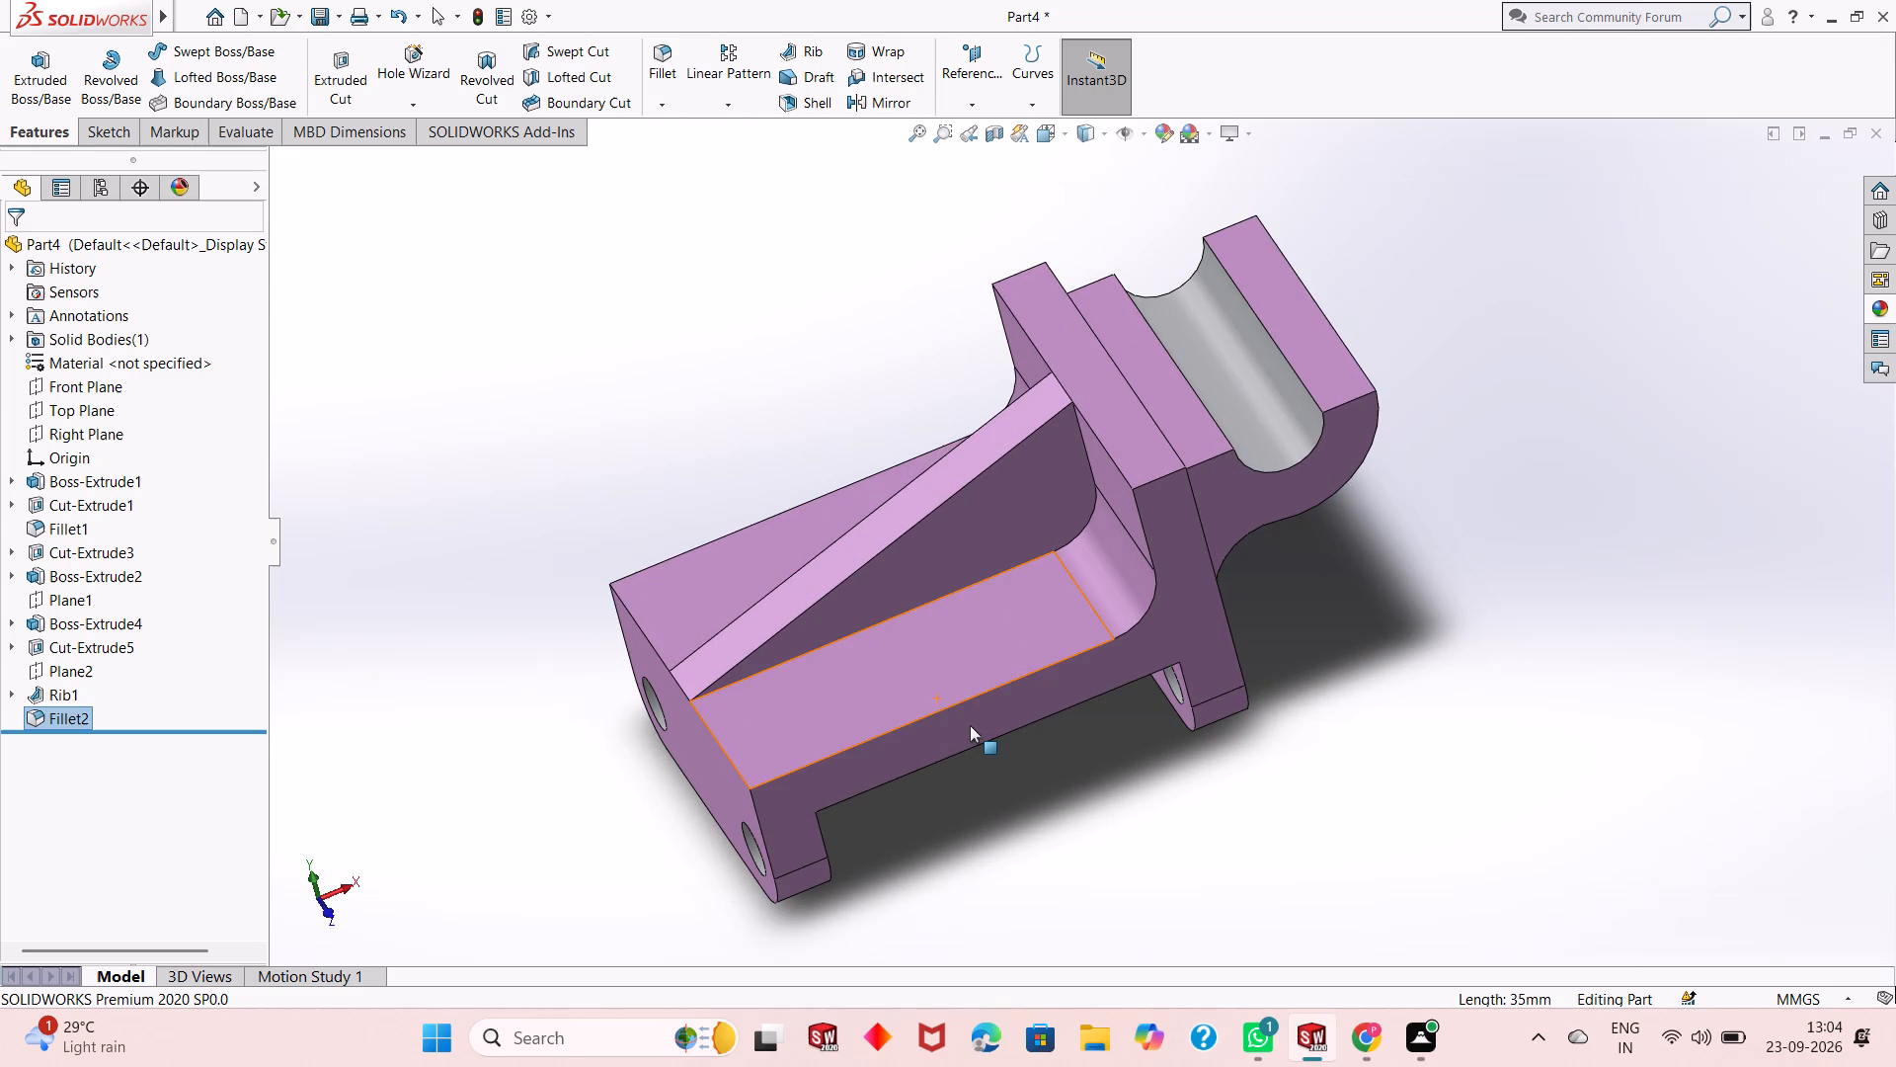
key("ctrl+8")
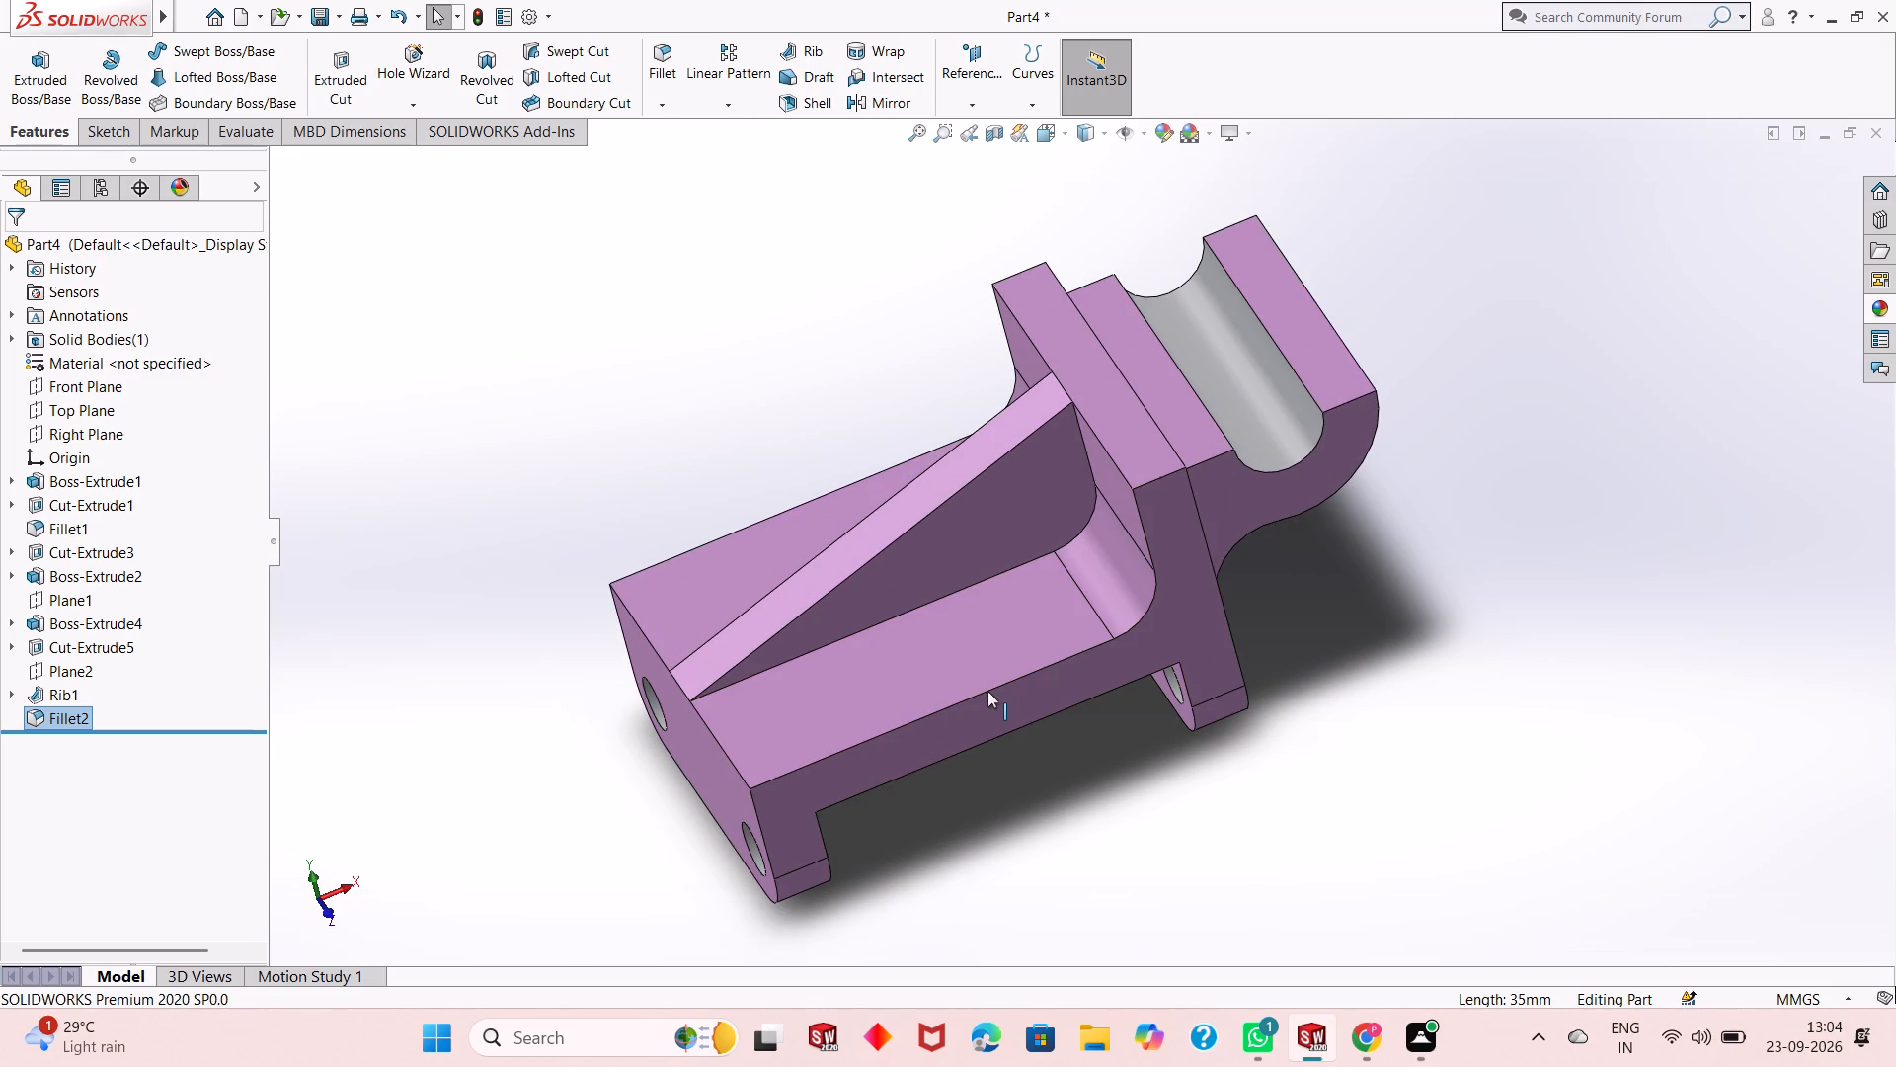
key("Escape")
key("Escape")
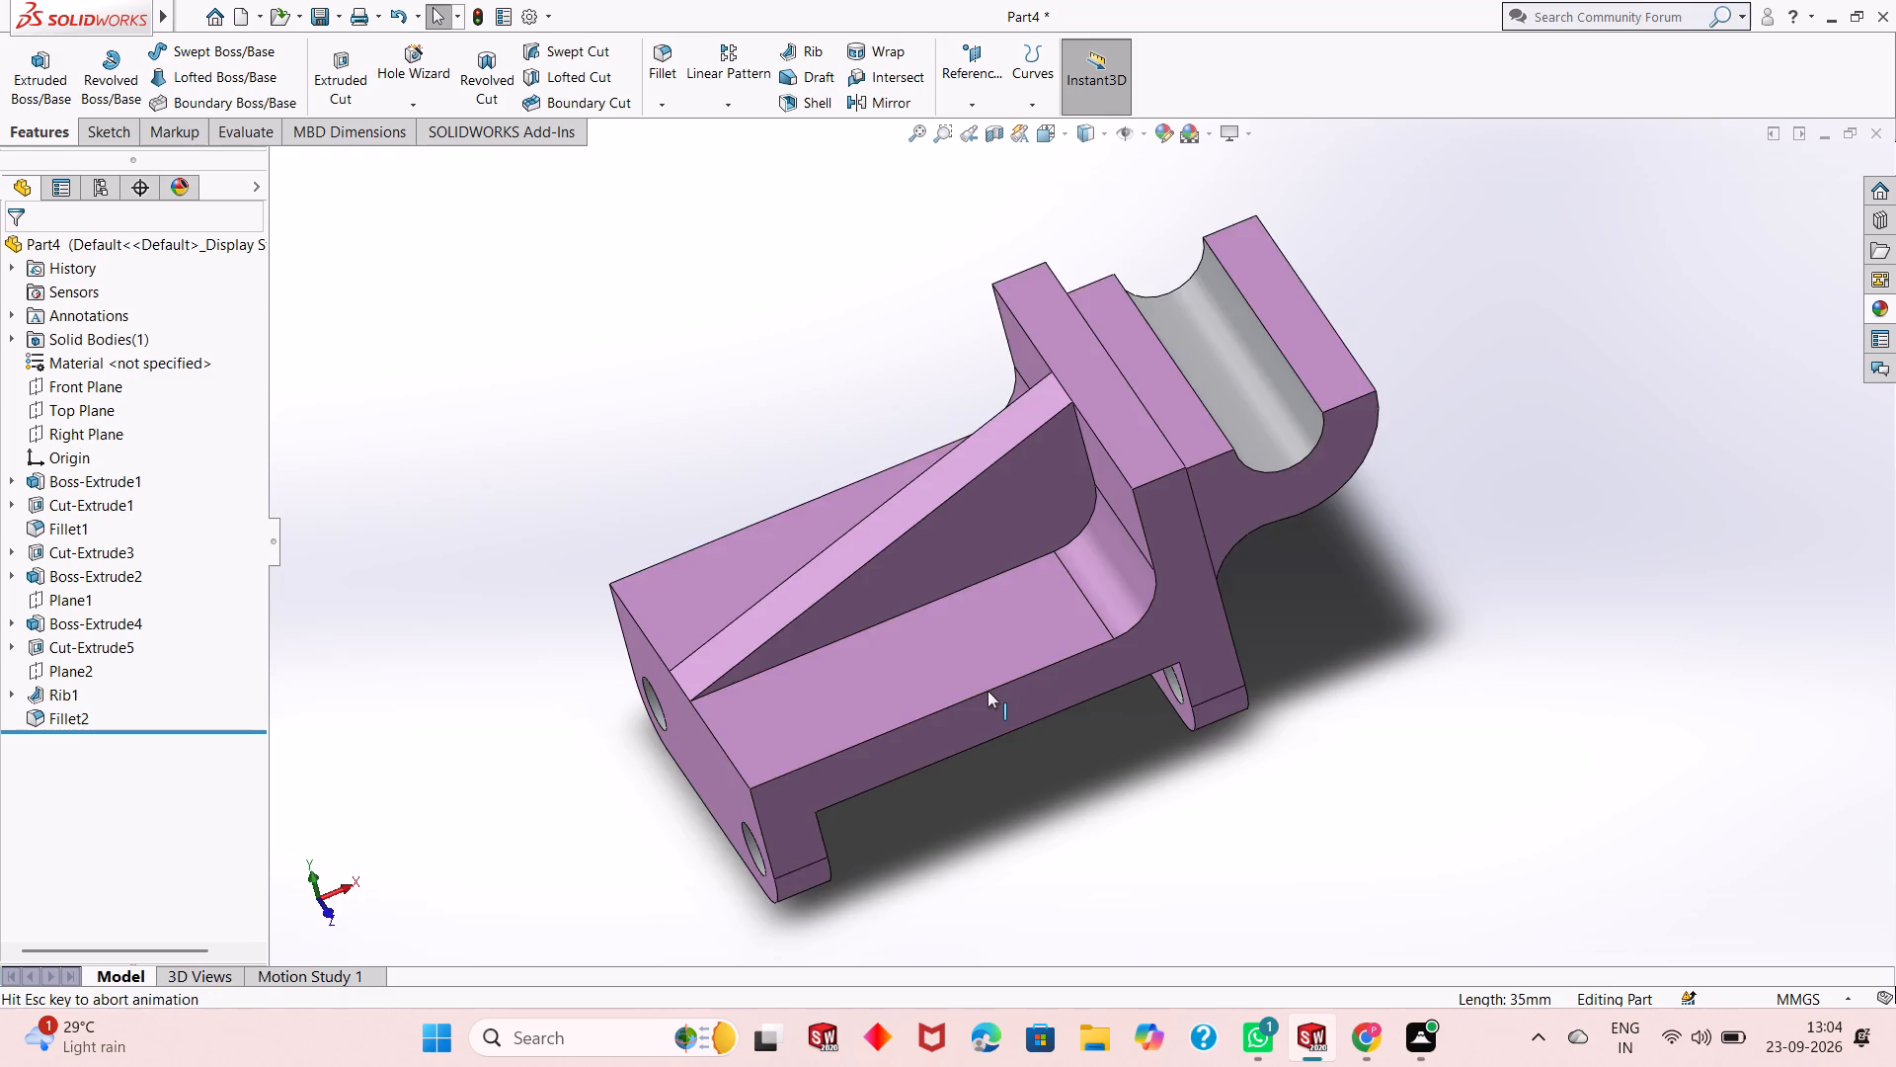
key("ctrl+8")
key("ctrl+7")
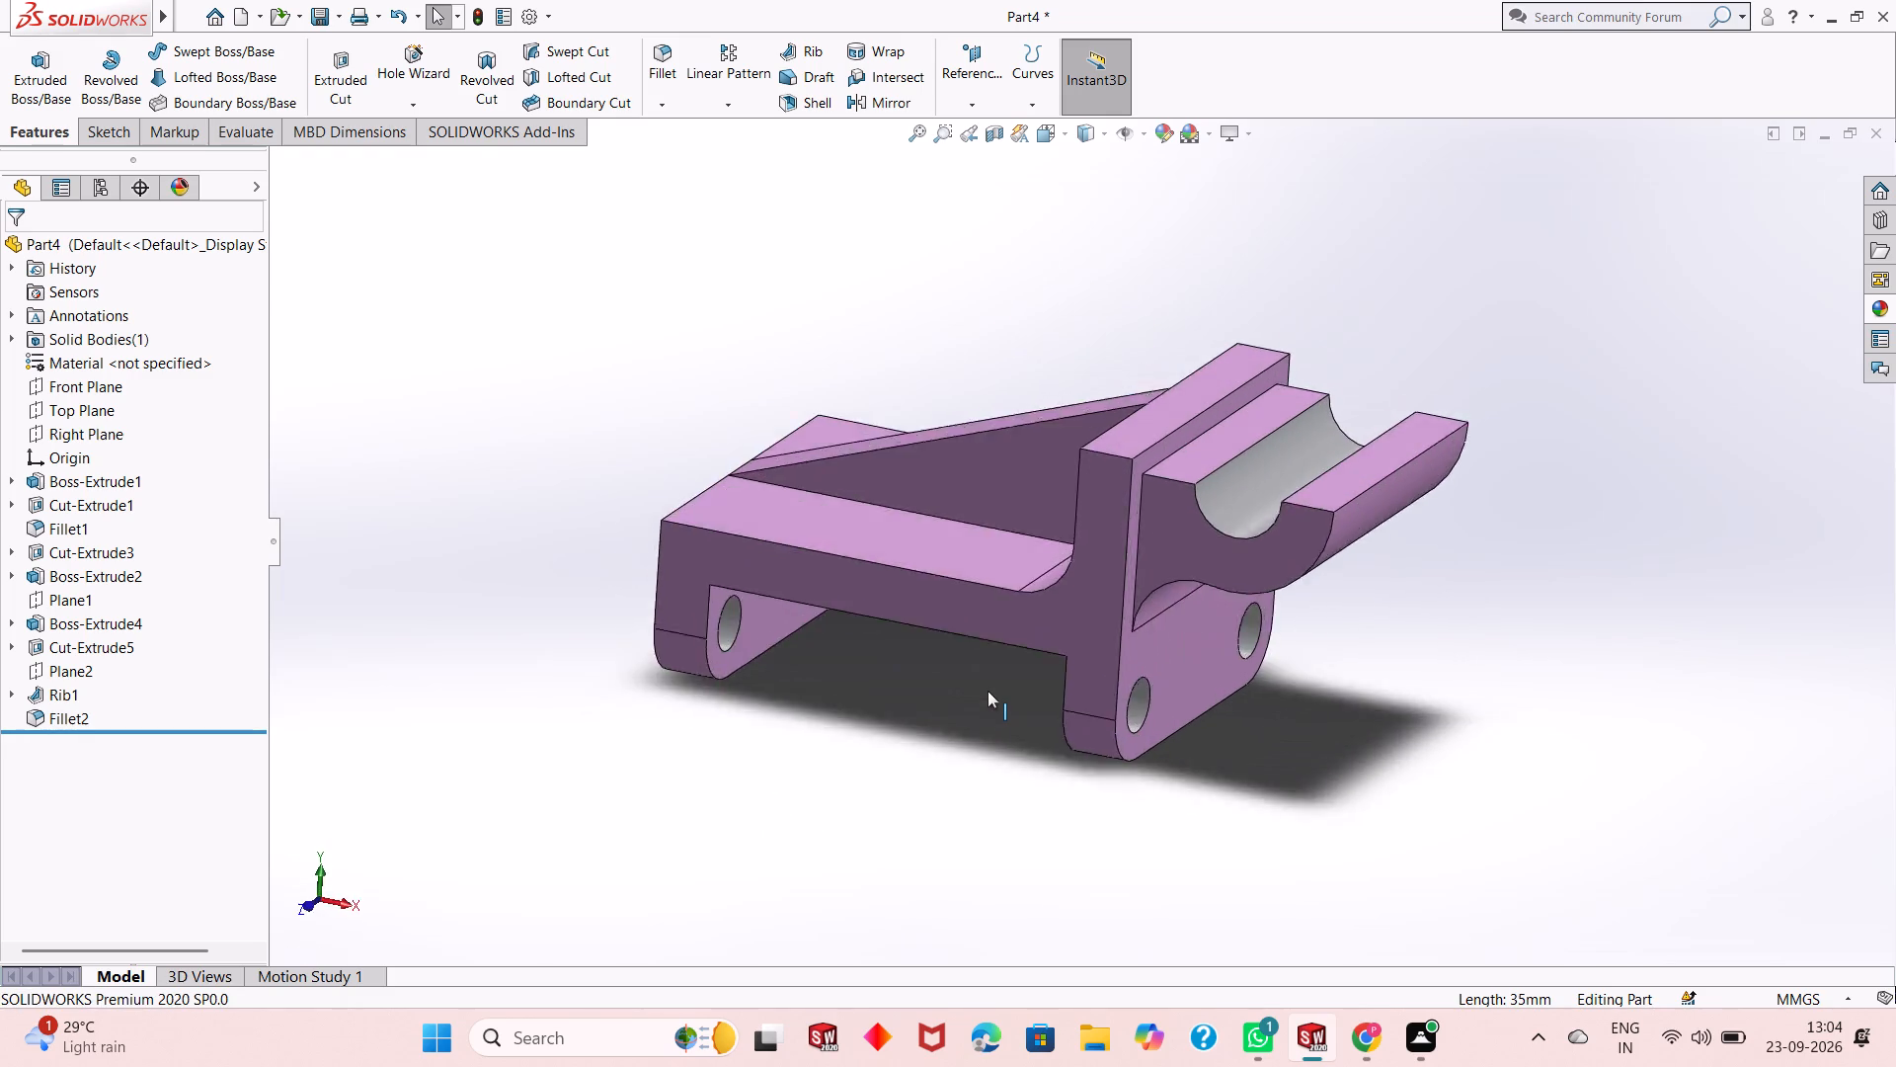
middle_click_drag(1002, 663, 1248, 614)
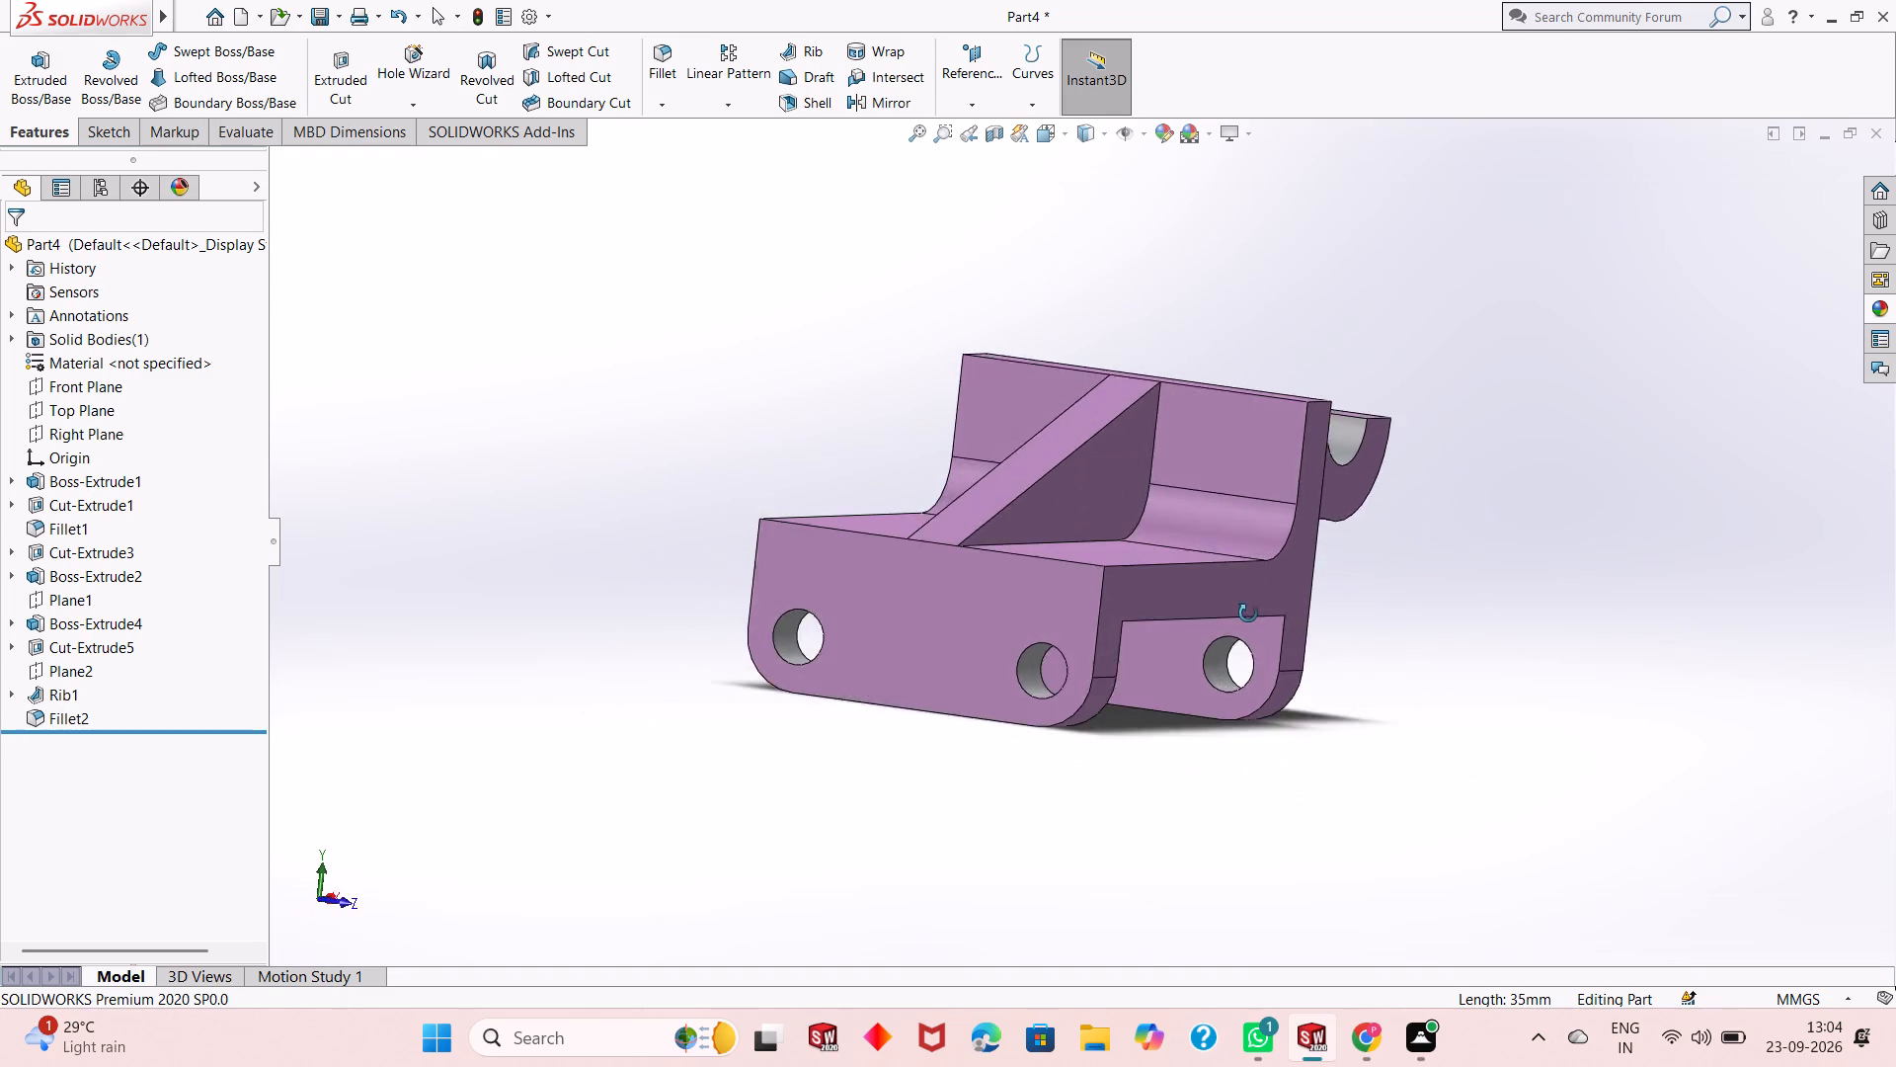
middle_click_drag(1248, 614, 1173, 766)
scroll(1104, 704, "up", 1)
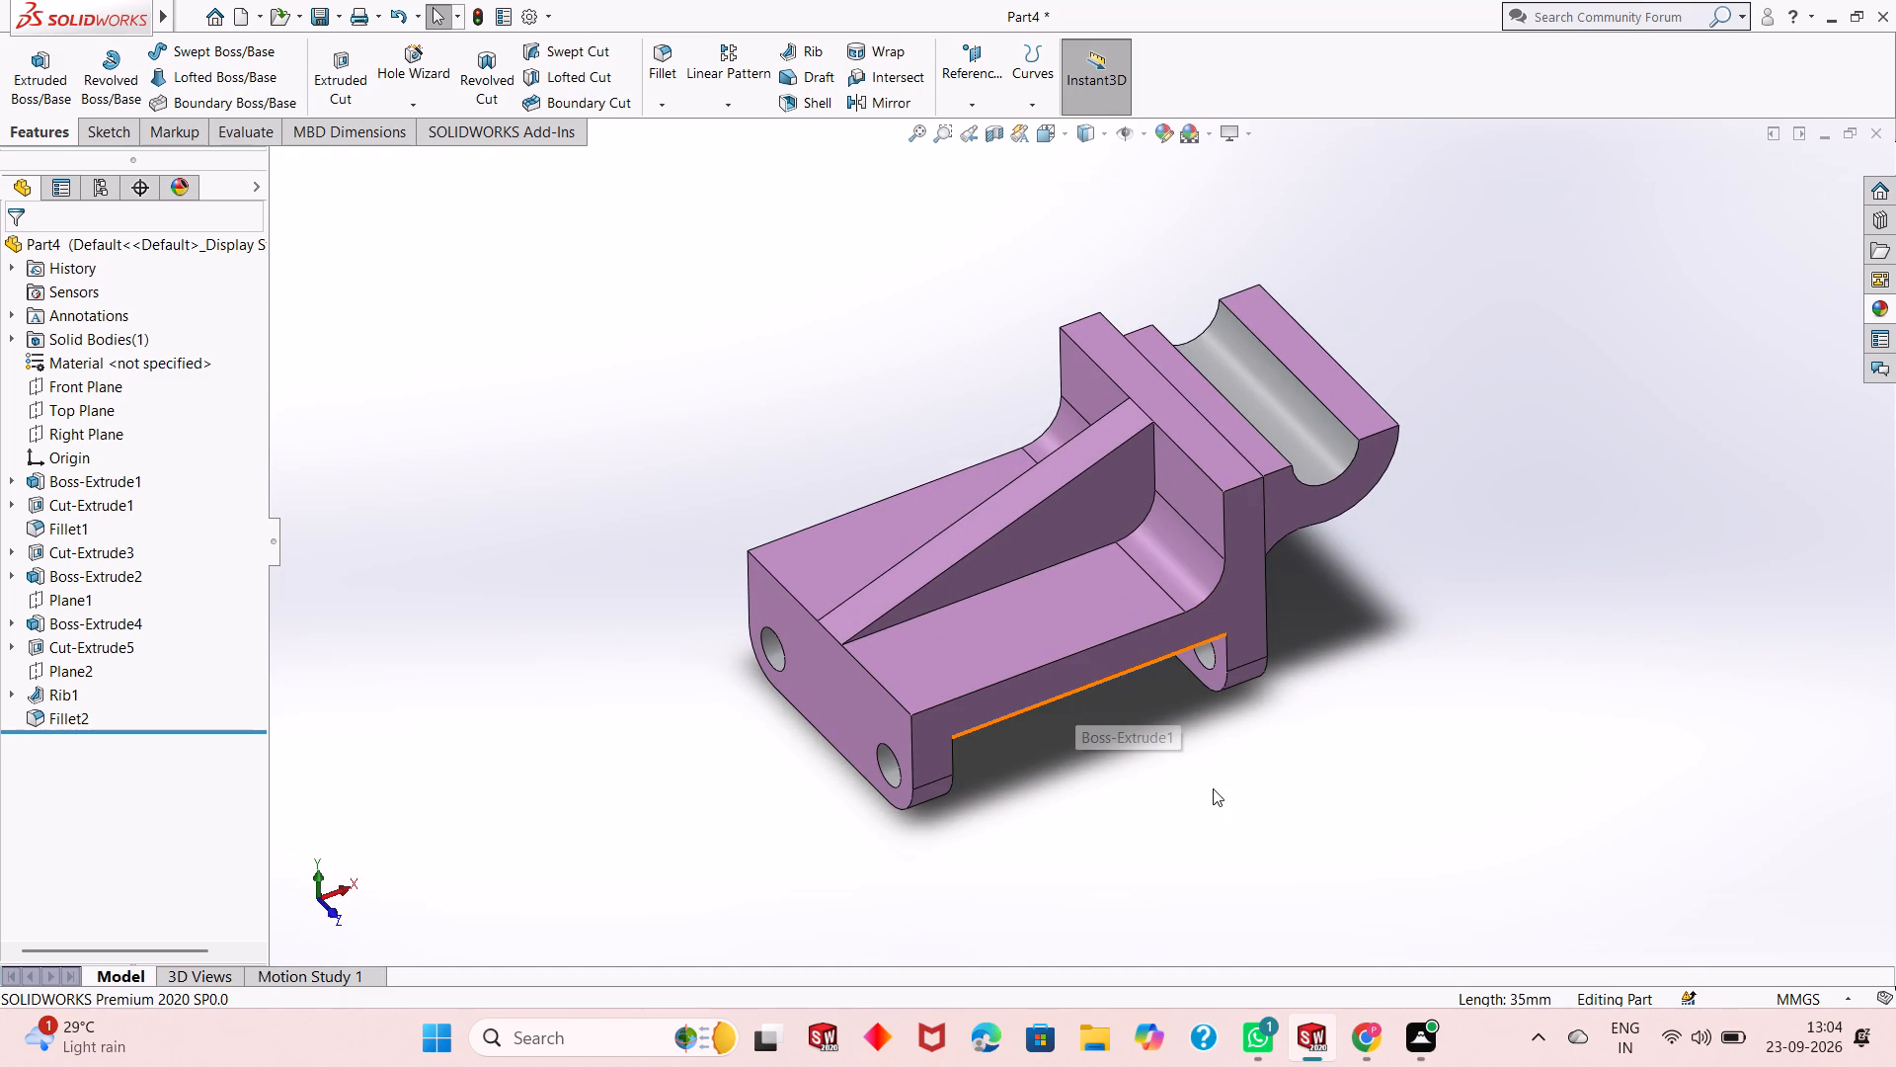
middle_click_drag(1190, 744, 1229, 616)
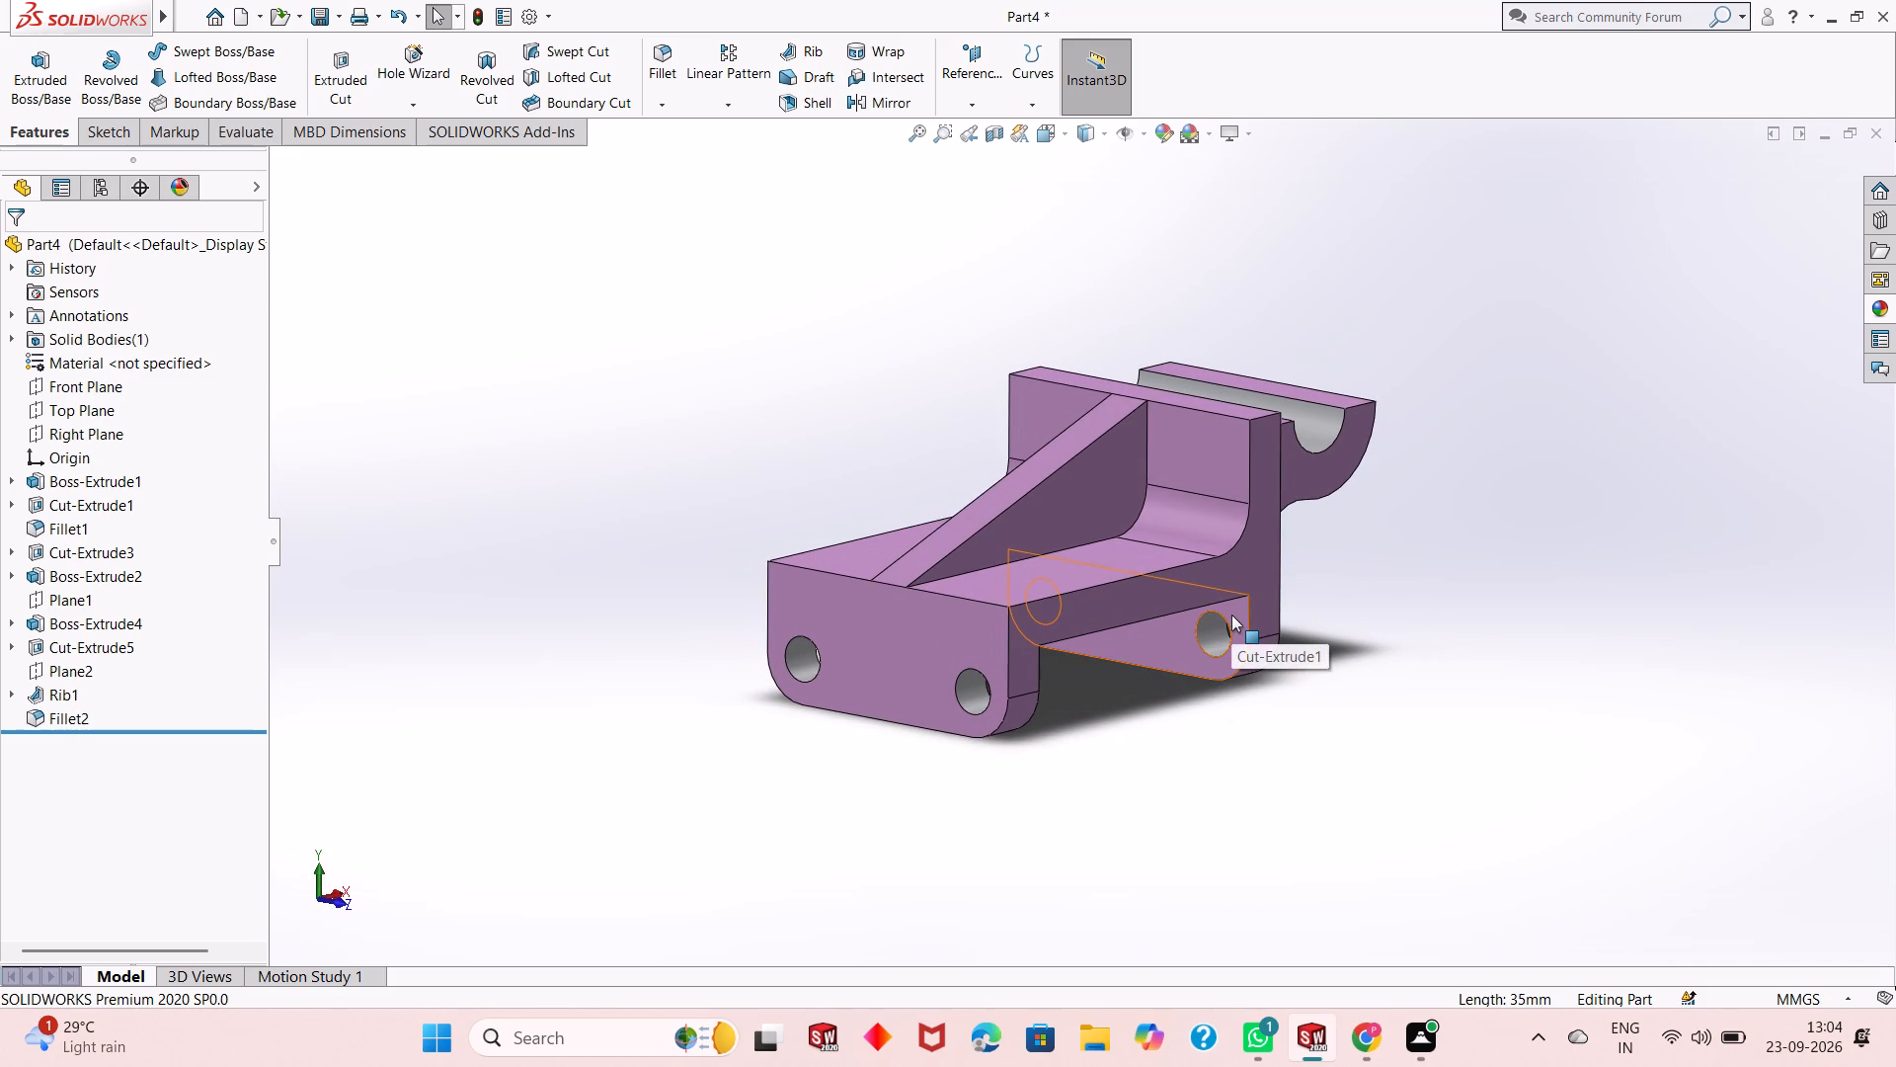
middle_click_drag(1231, 615, 1242, 655)
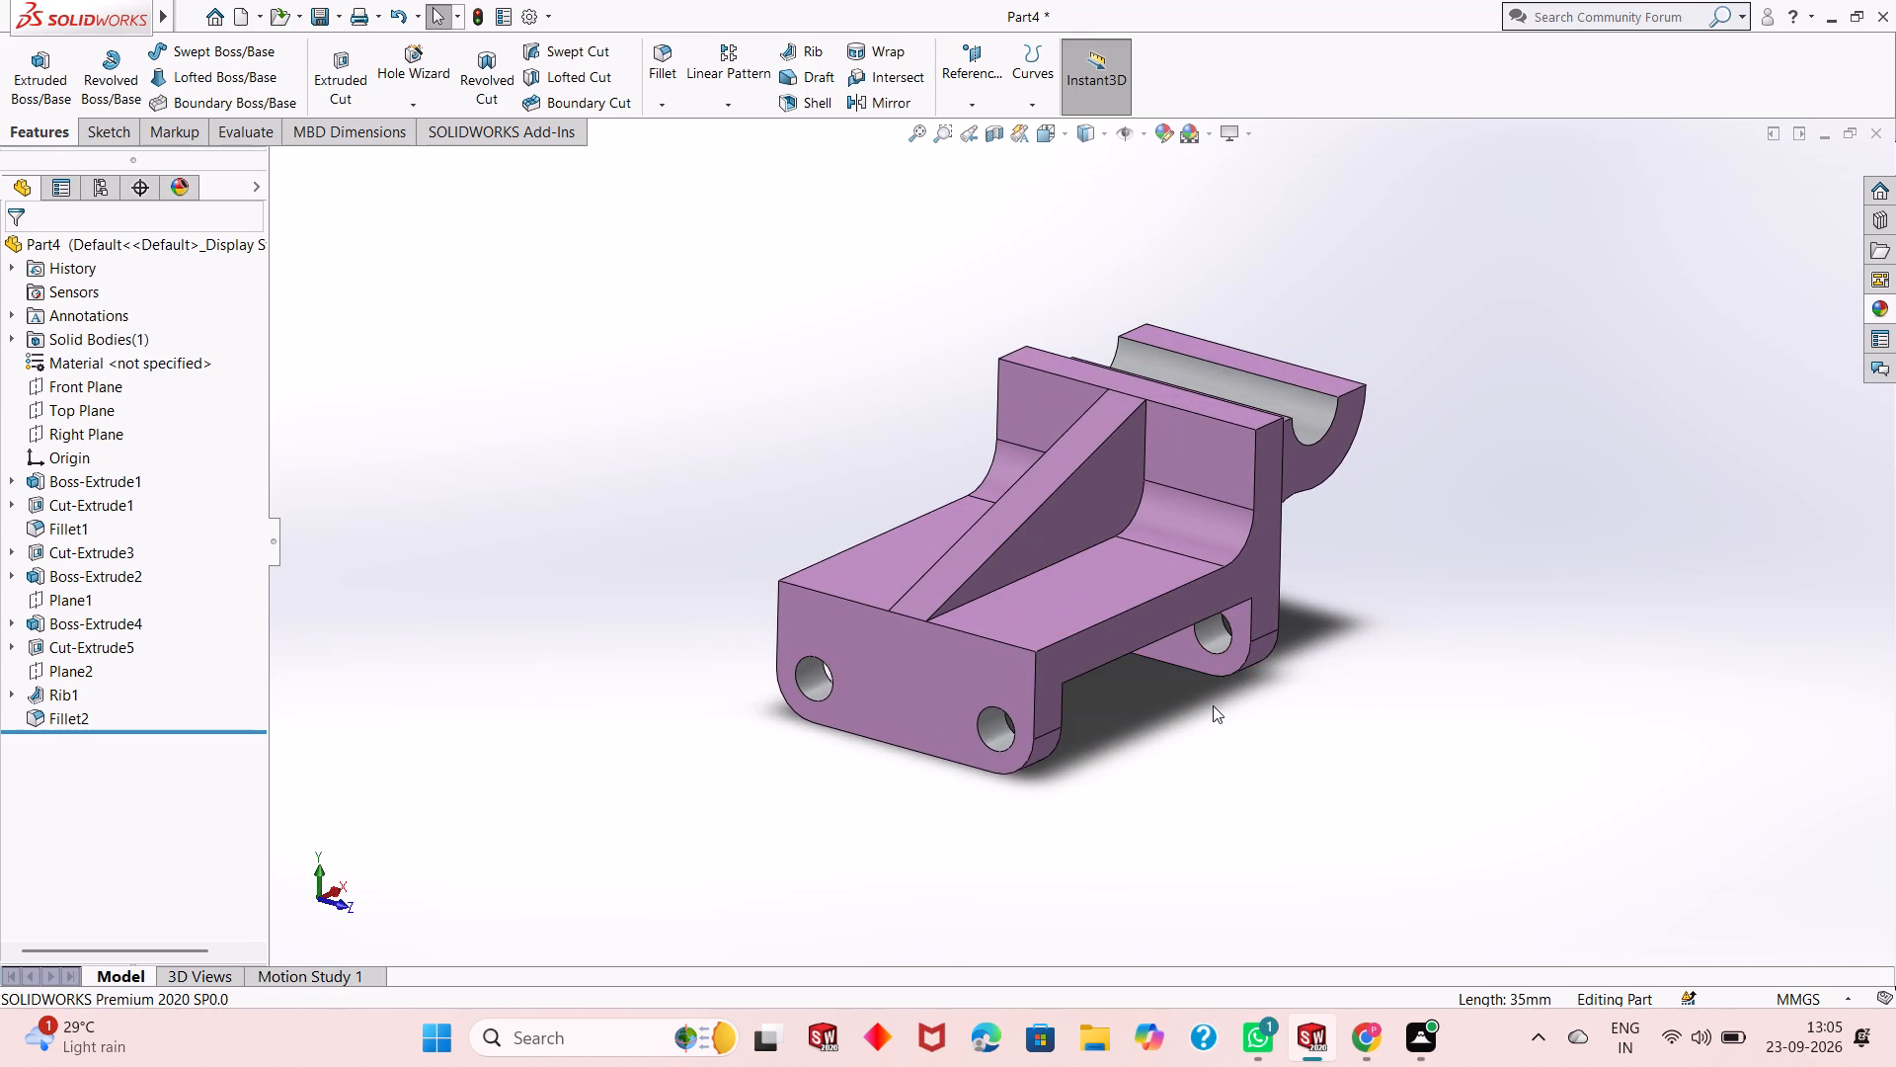
scroll(1199, 621, "down", 1)
scroll(1199, 618, "up", 1)
middle_click_drag(1186, 688, 1138, 724)
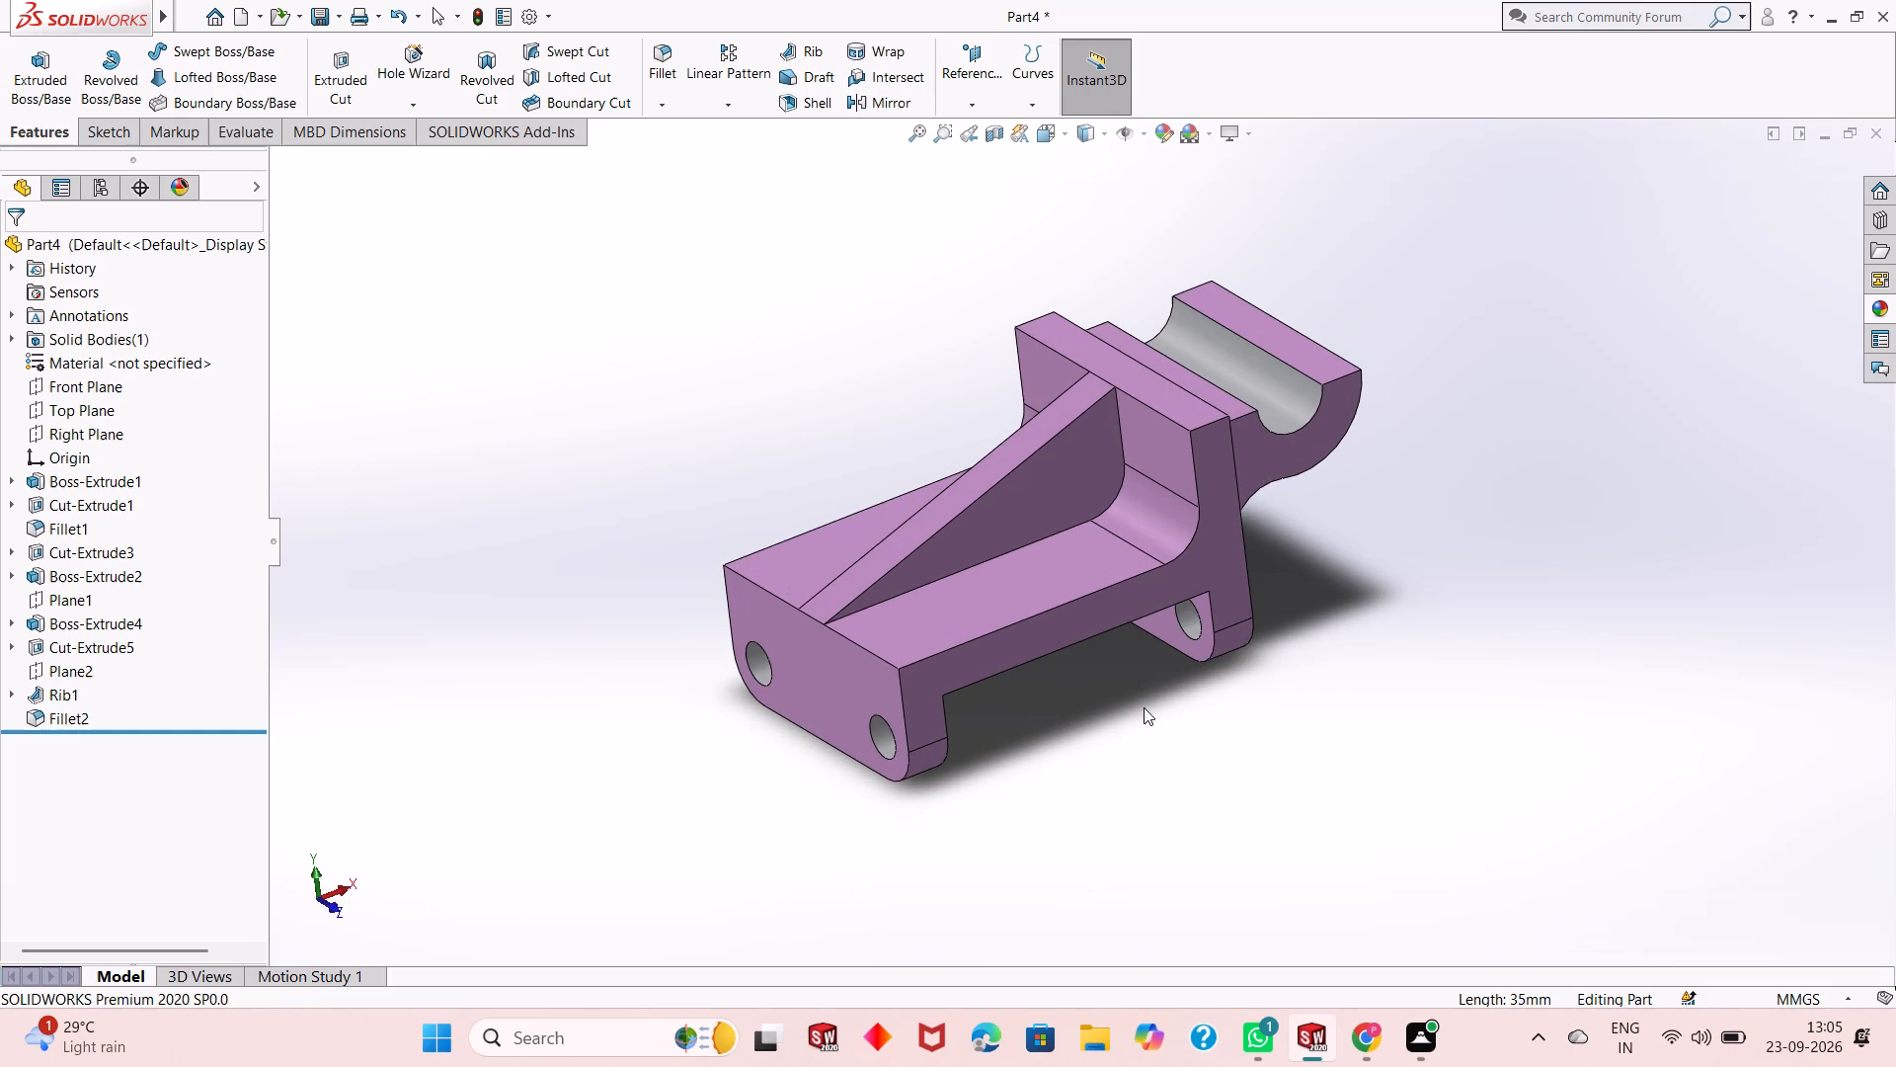
middle_click_drag(1135, 708, 1108, 633)
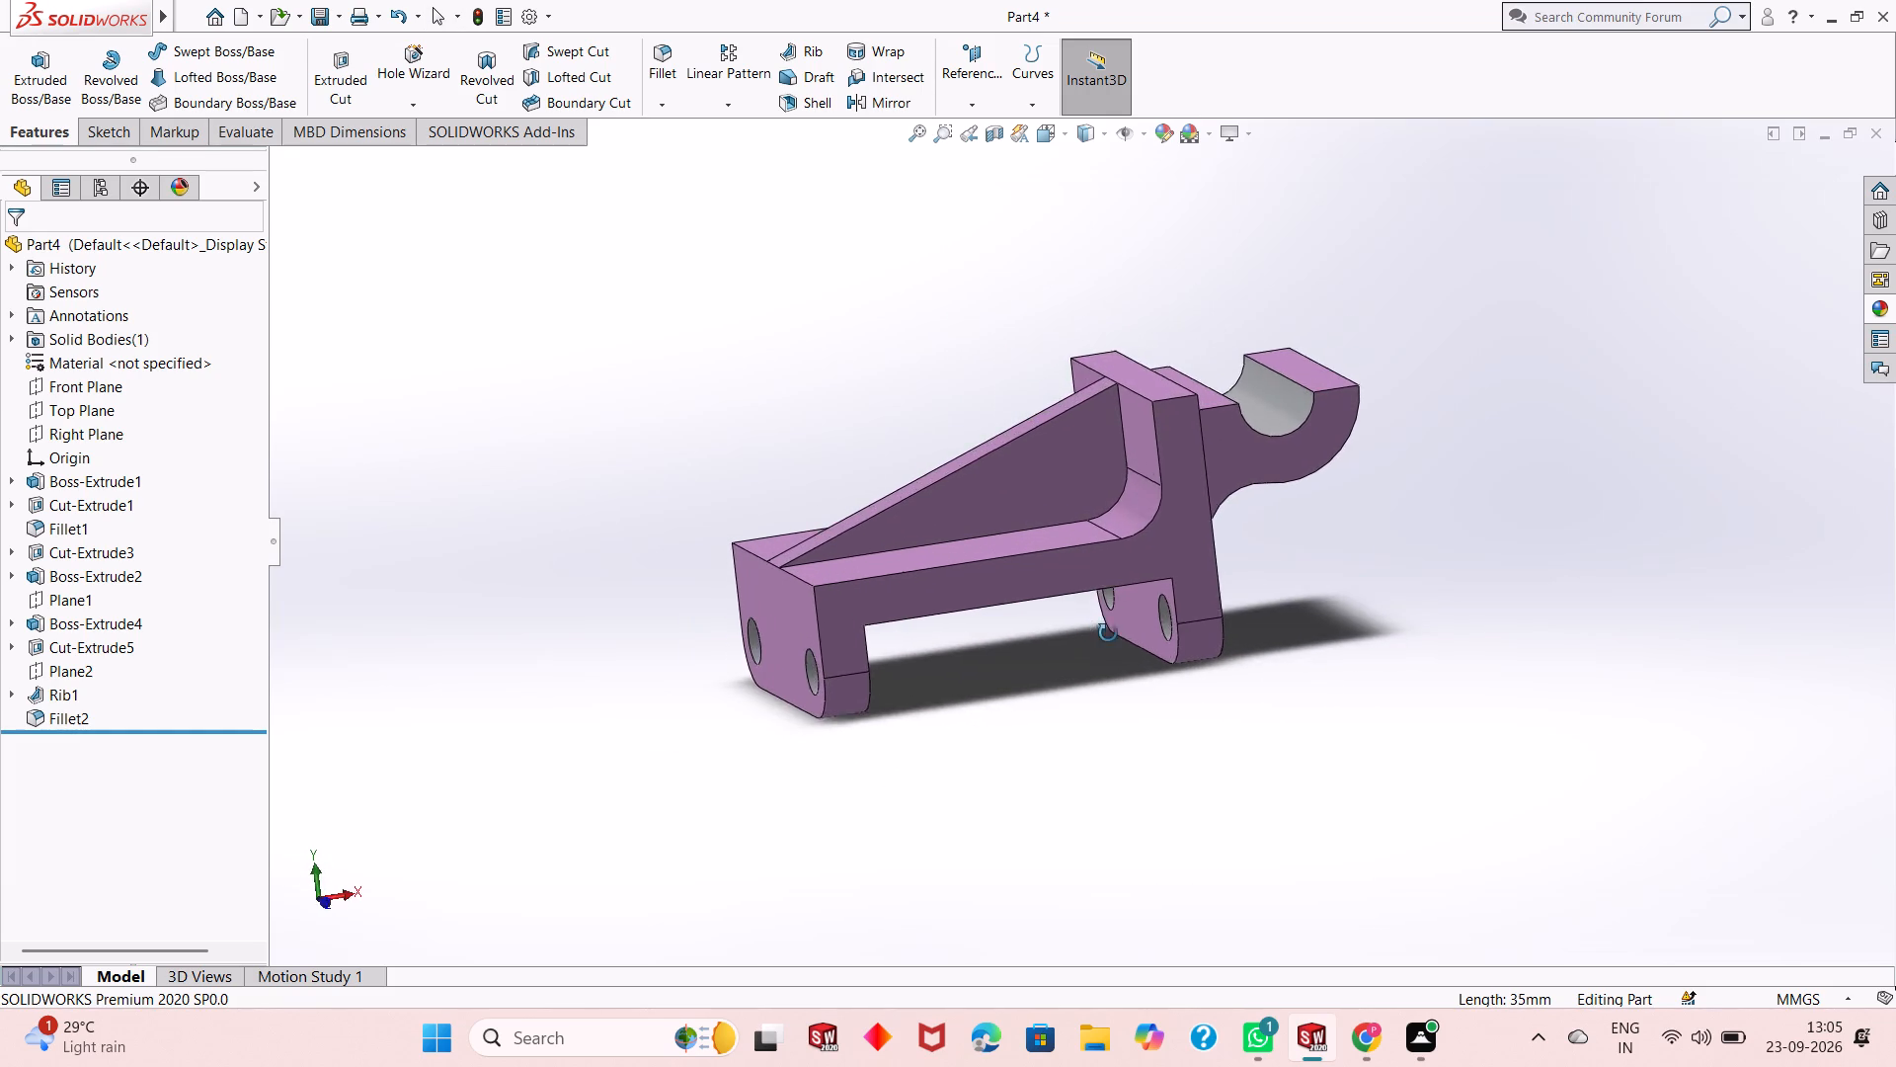
middle_click_drag(1108, 633, 1175, 644)
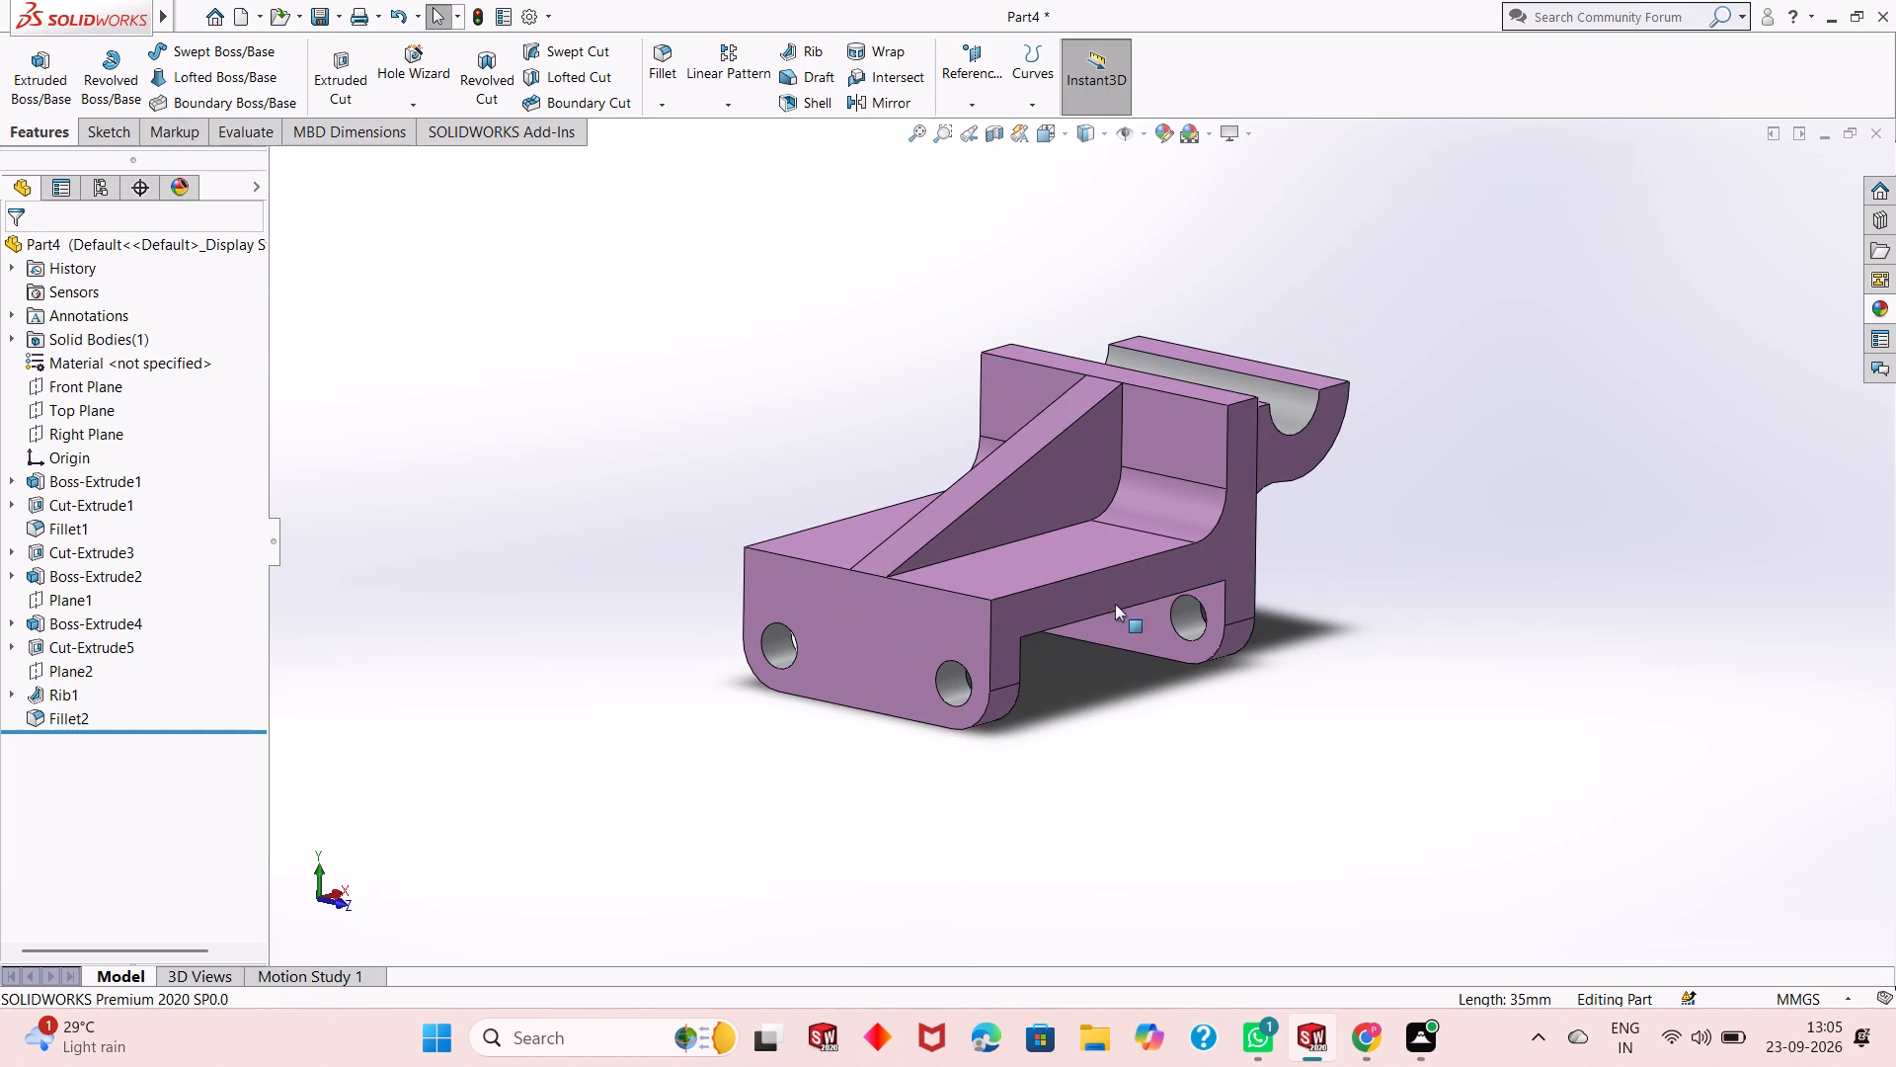
middle_click_drag(1084, 639, 1076, 677)
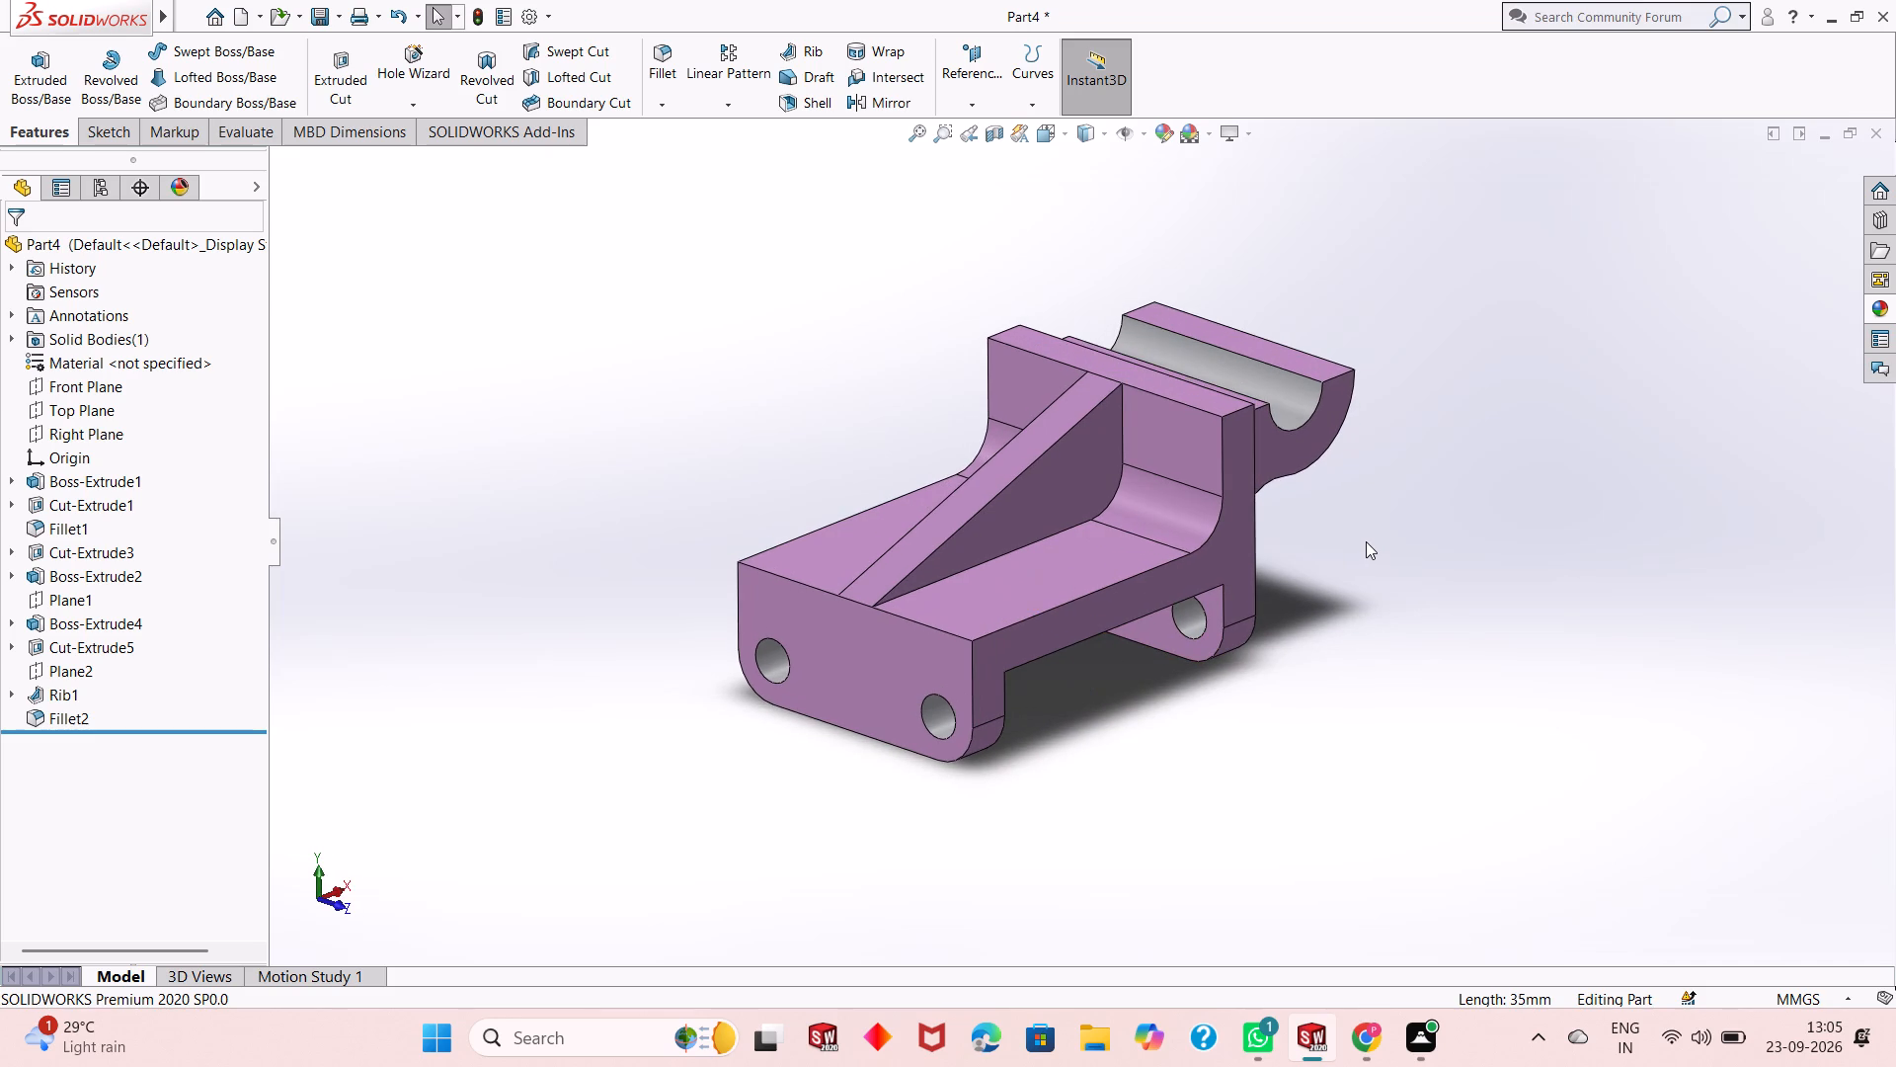
scroll(1118, 506, "down", 1)
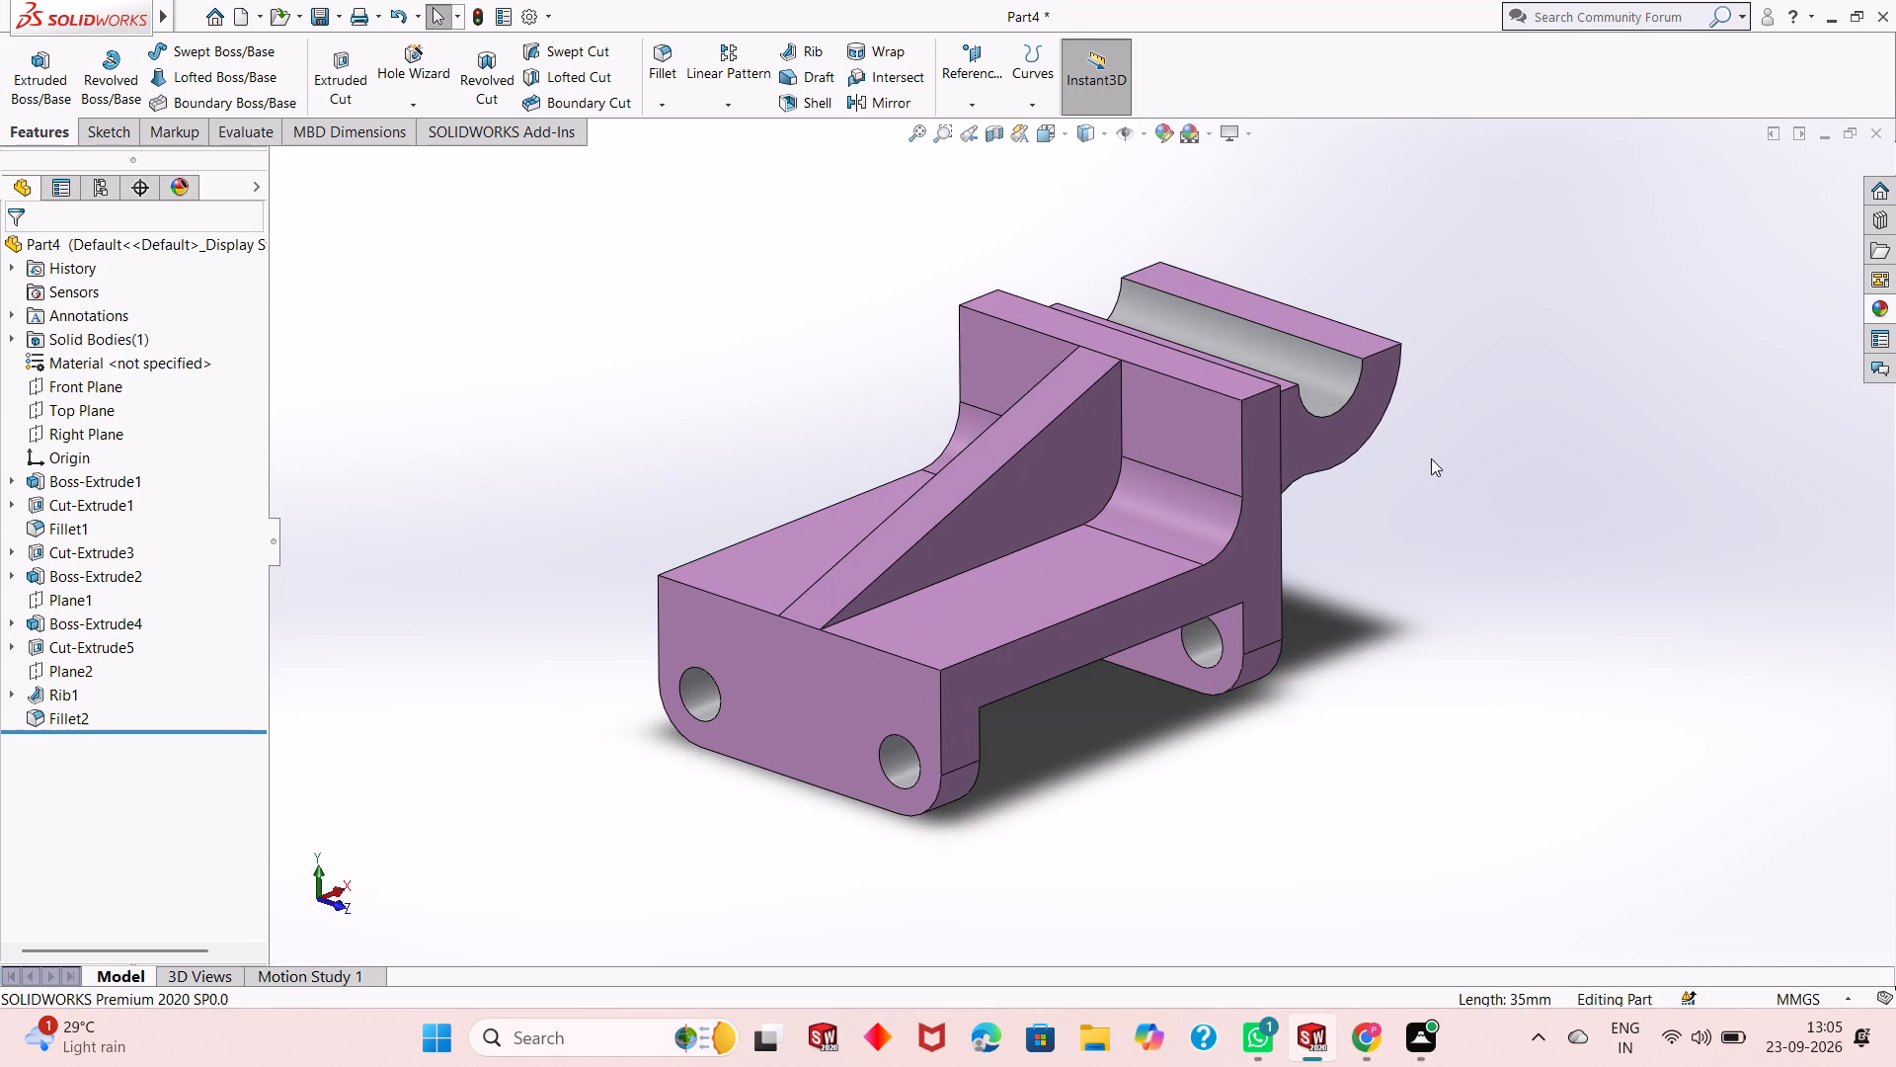
Save the part in the Downloads folder under the name "U-shaped support bracket with reinforcing ribs".
key("ctrl+s")
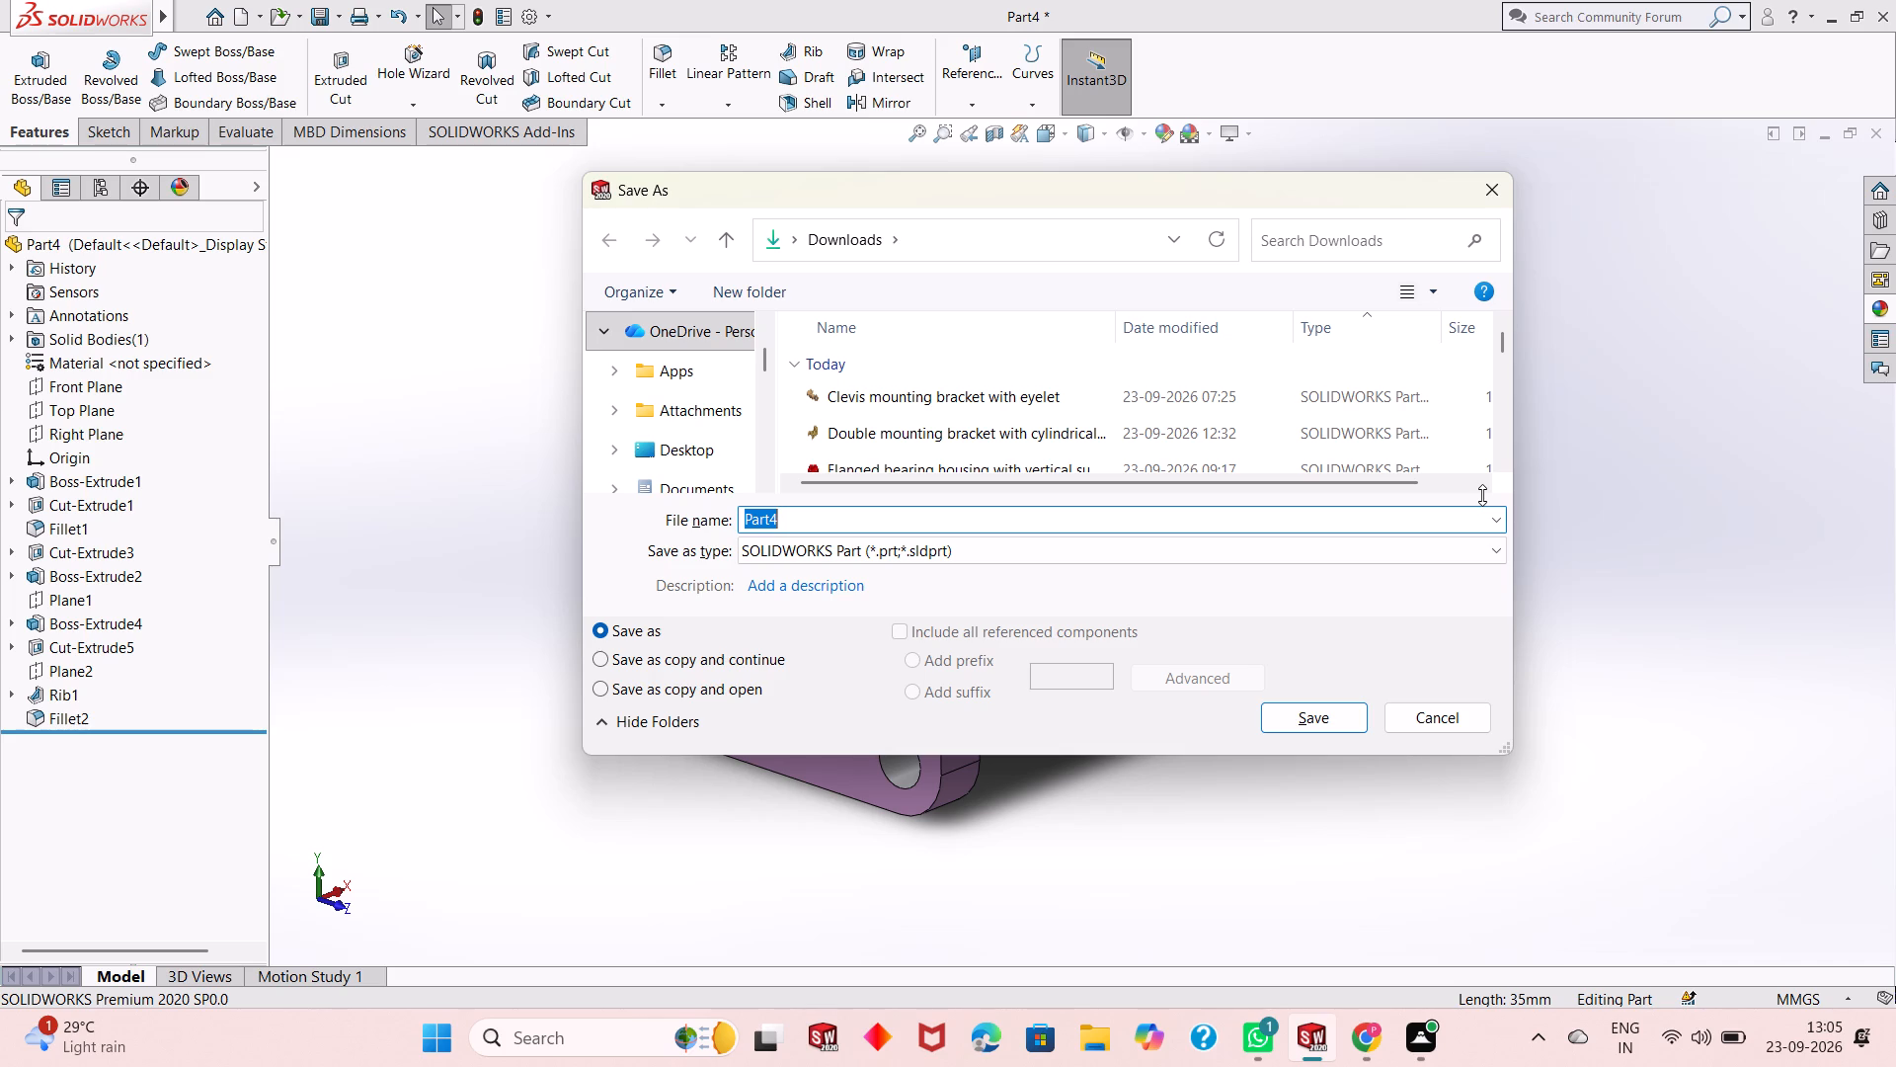
key("shift+u")
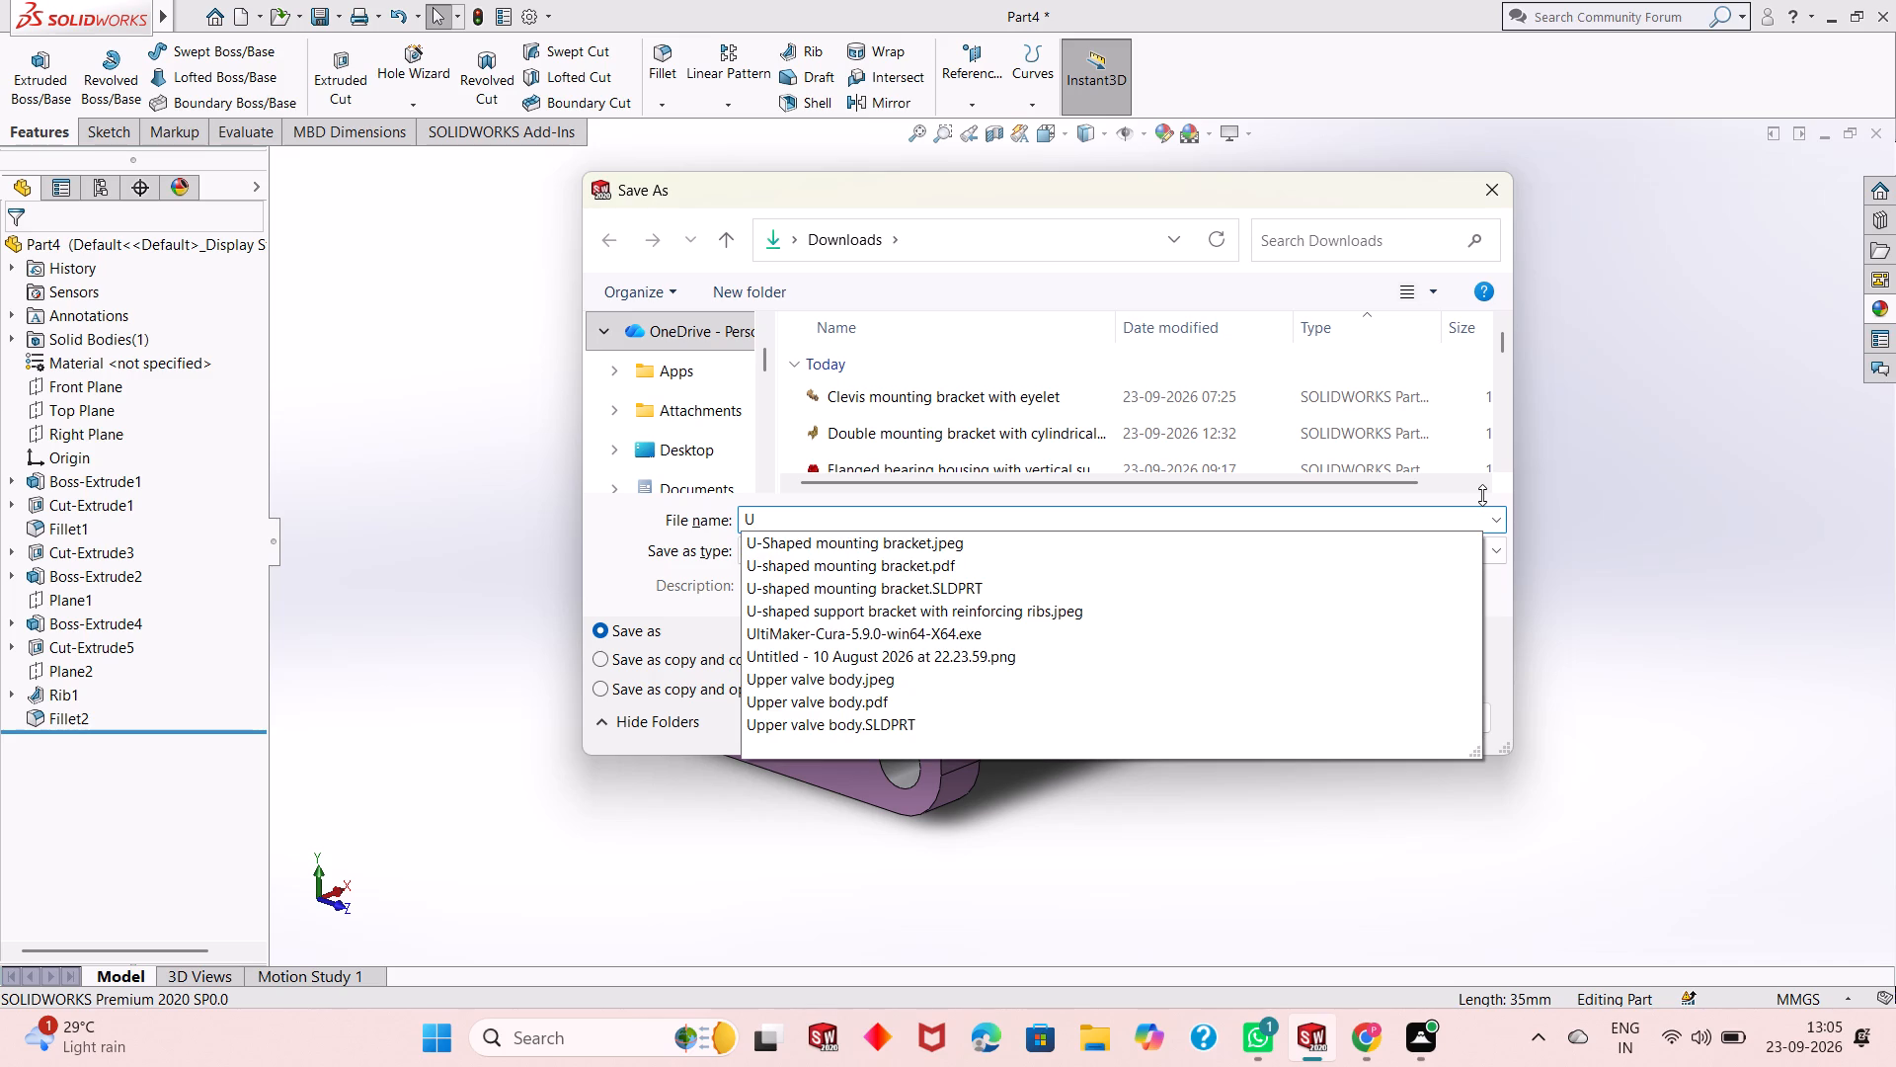
type("-shaped")
key("space")
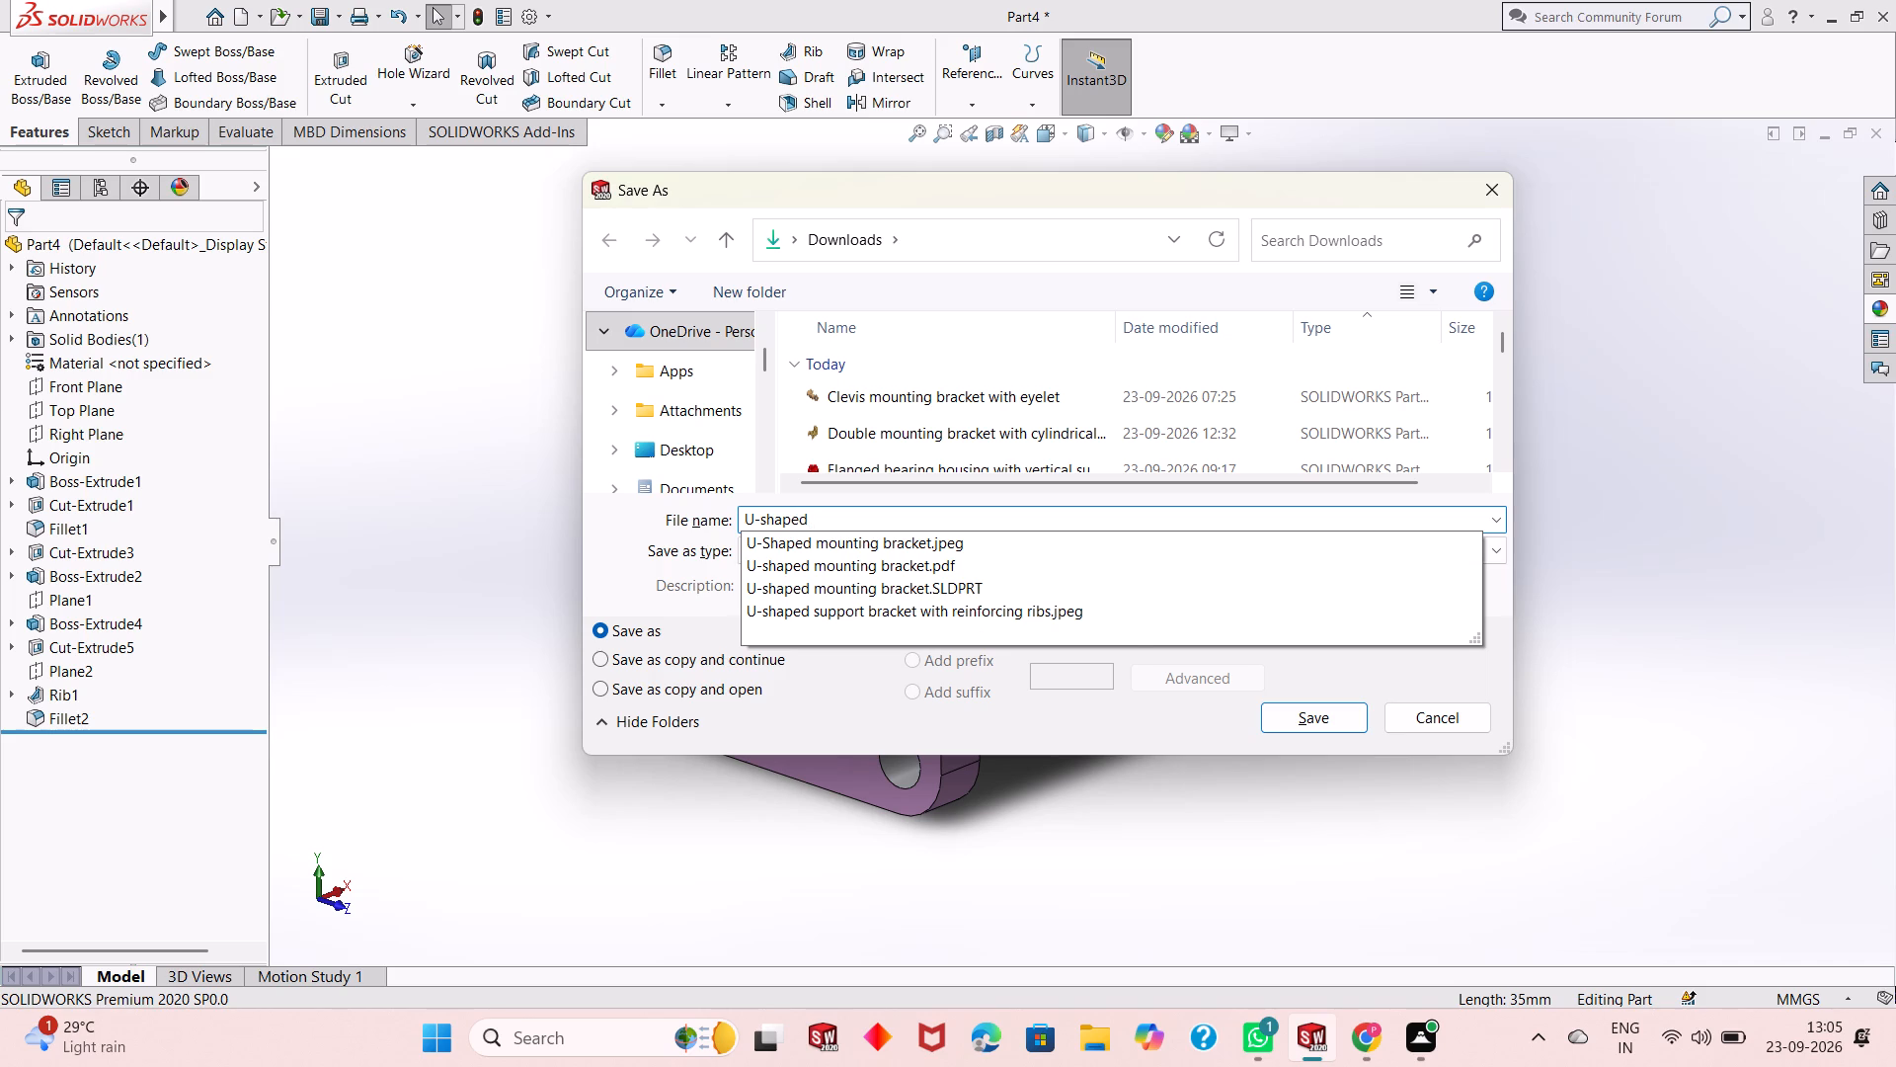
type("support")
key("space")
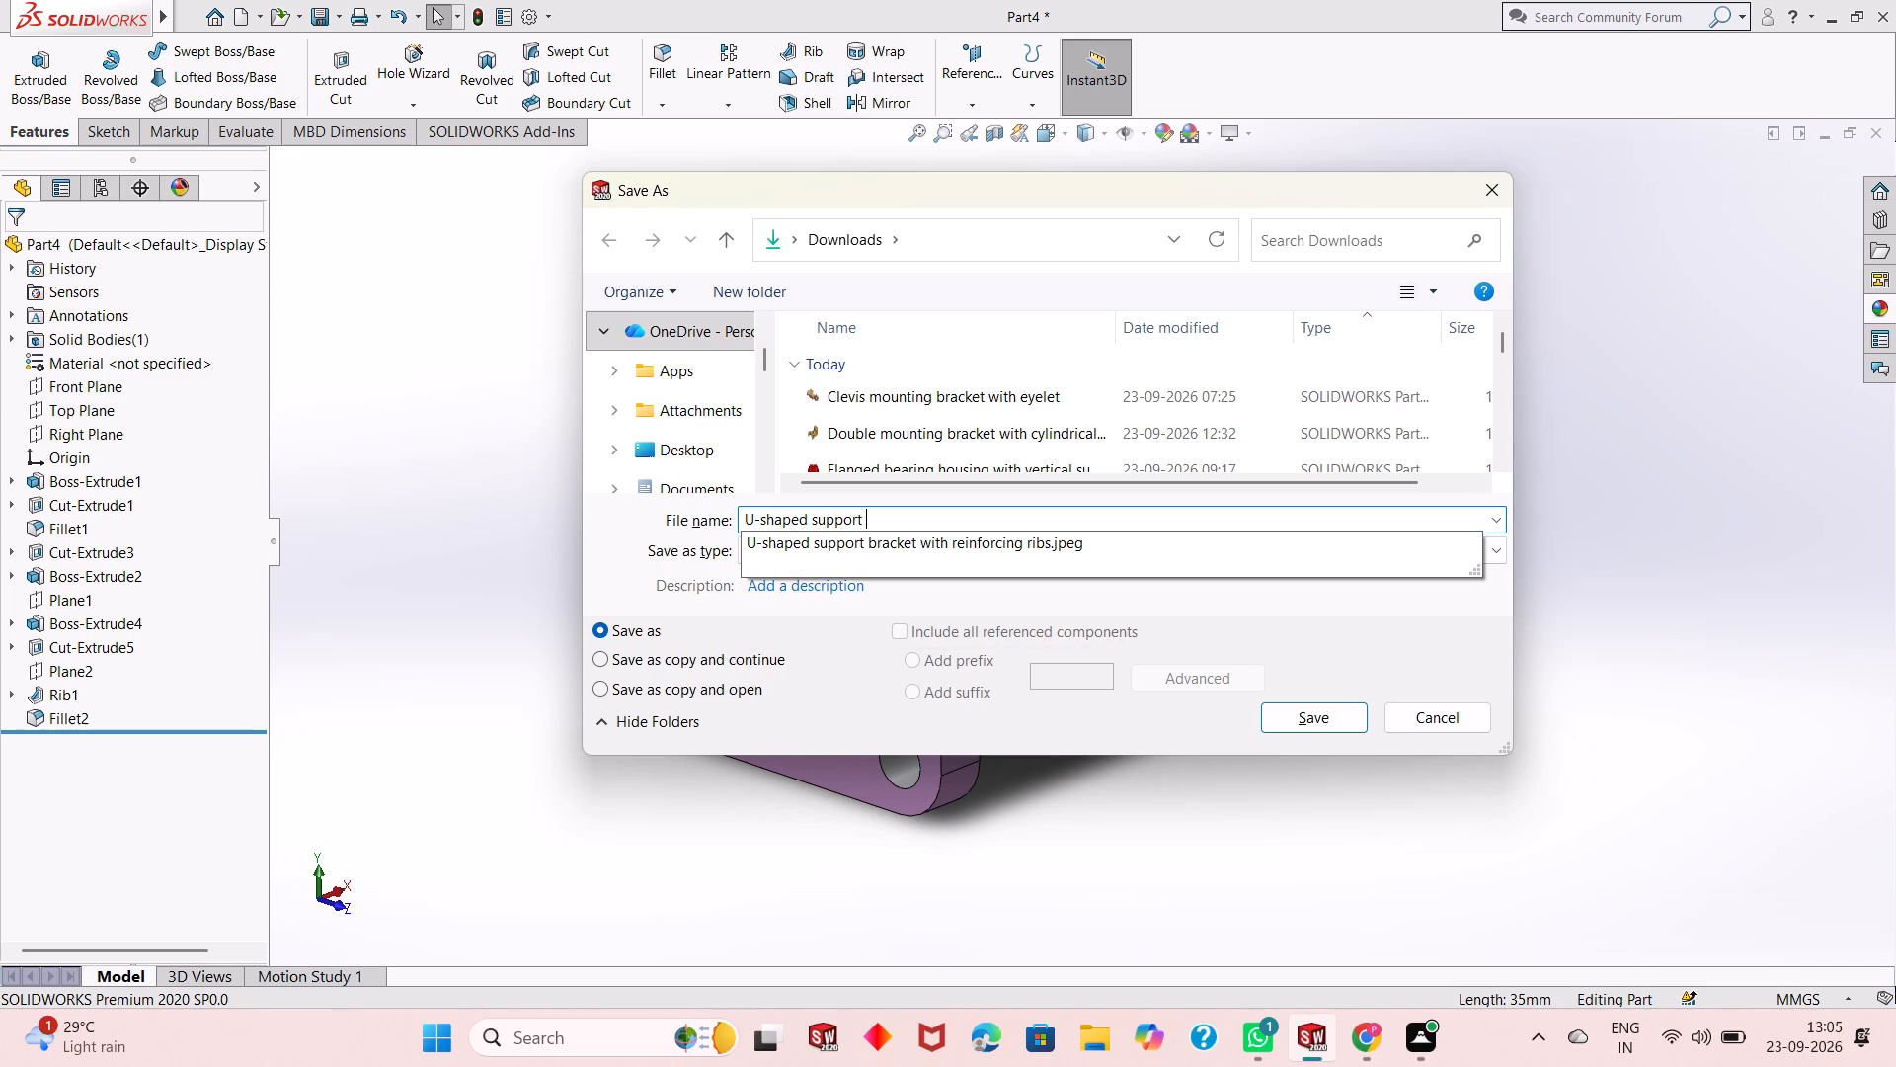
type("bracket")
key("space")
type("with")
key("space")
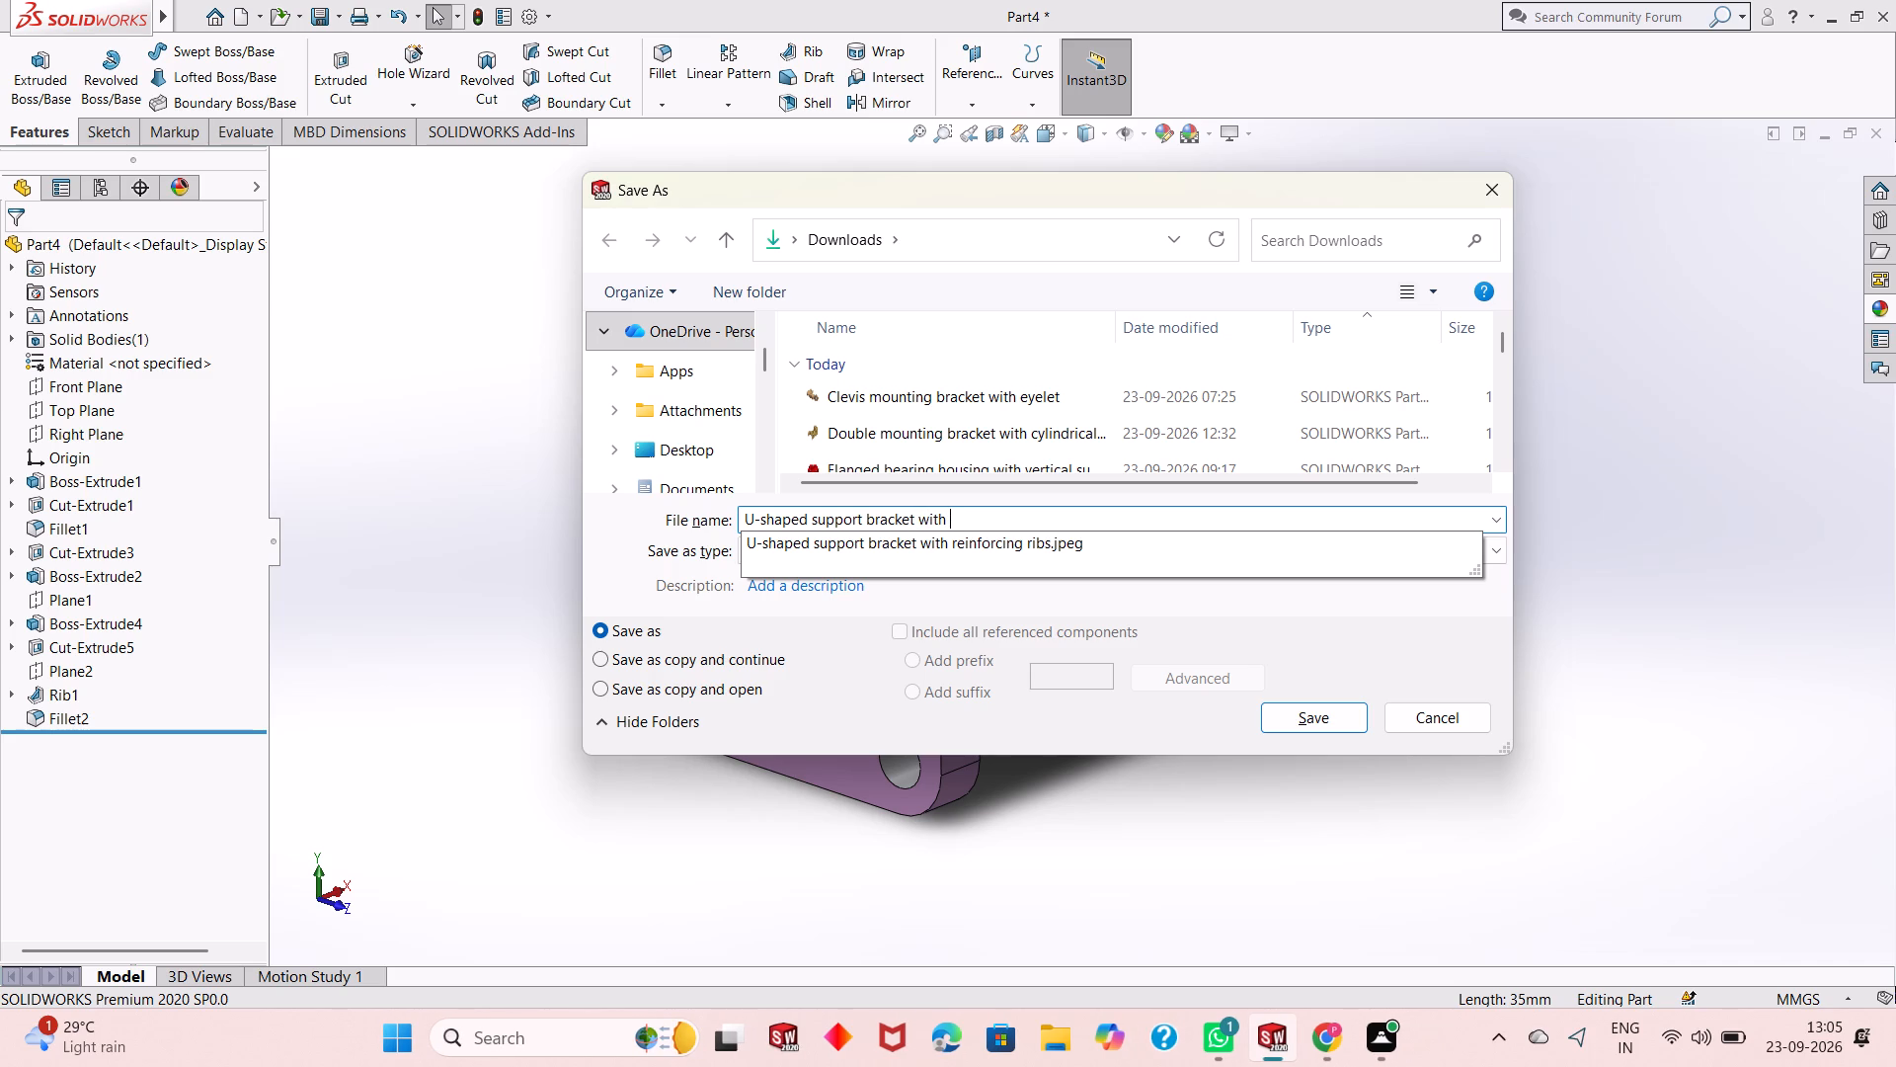
type("reu")
key("BackSpace")
type("inforing")
key("space")
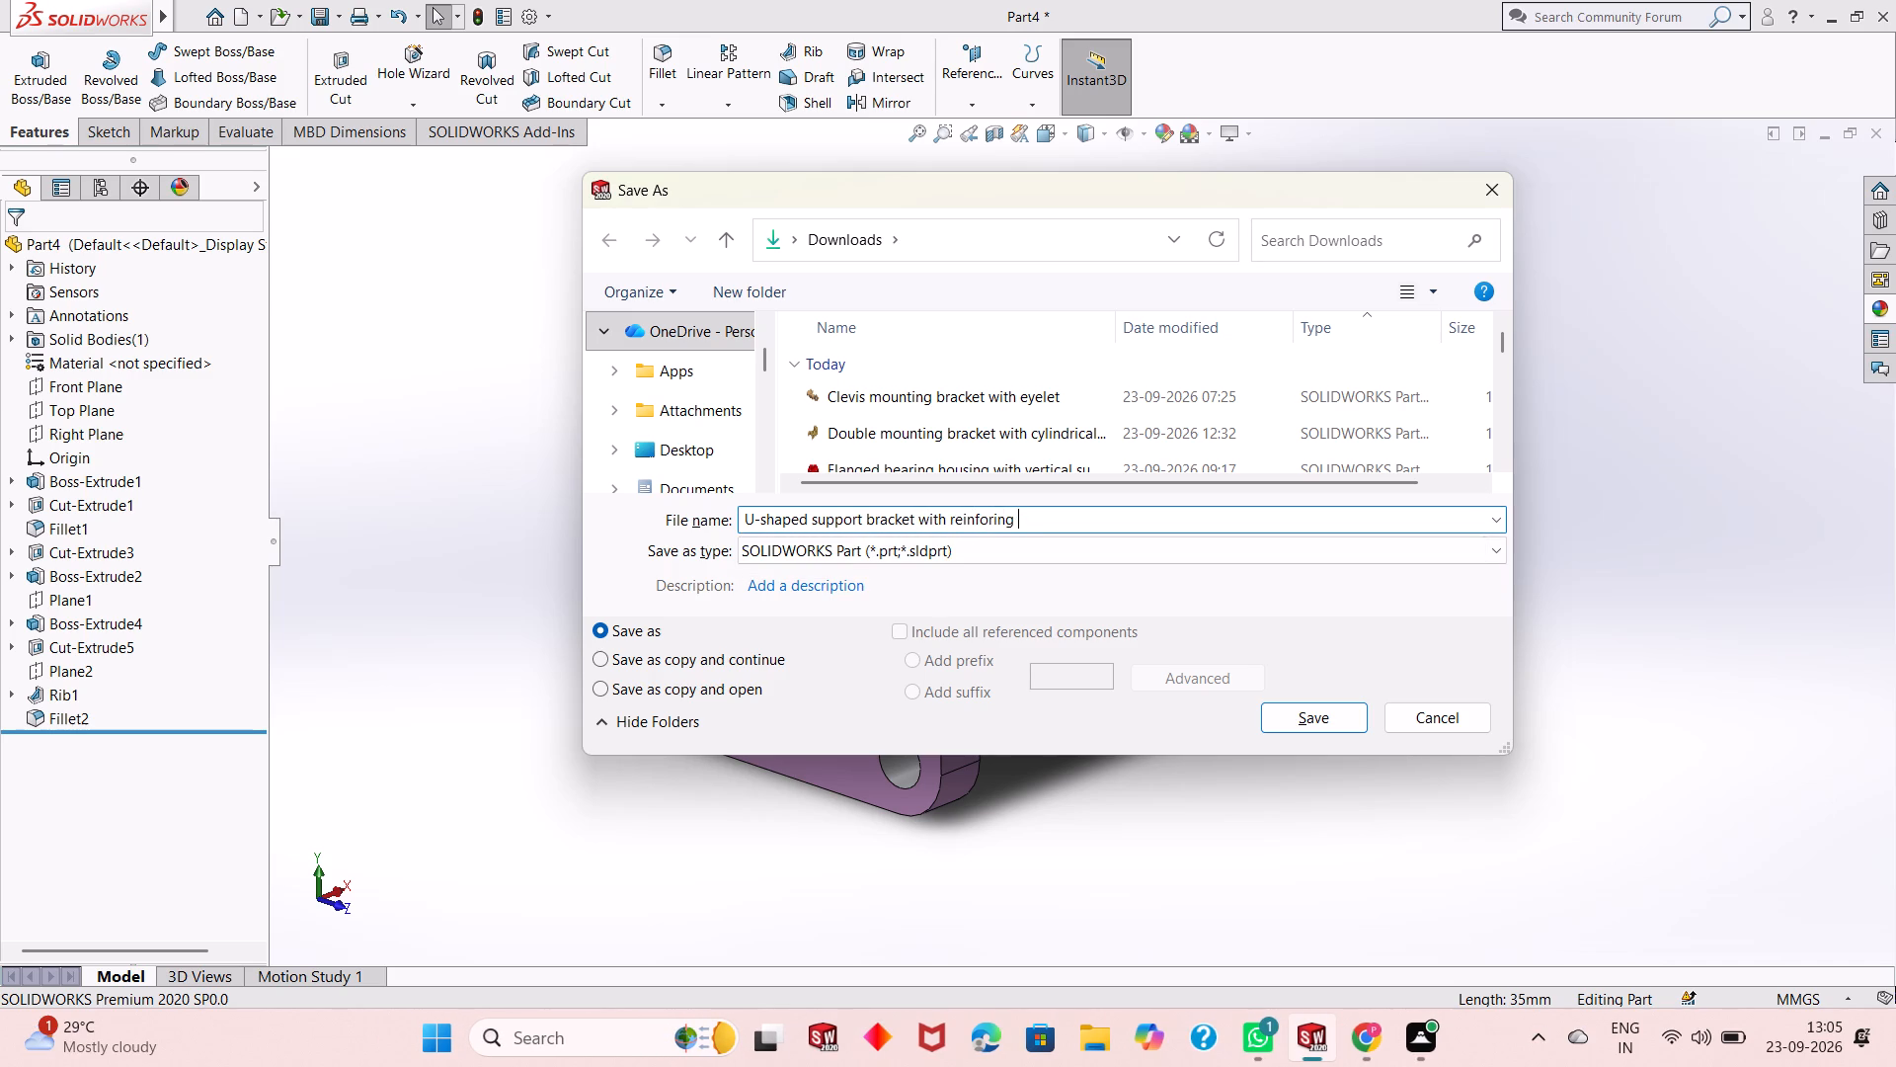
key("BackSpace")
key("BackSpace")
key("BackSpace")
key("BackSpace")
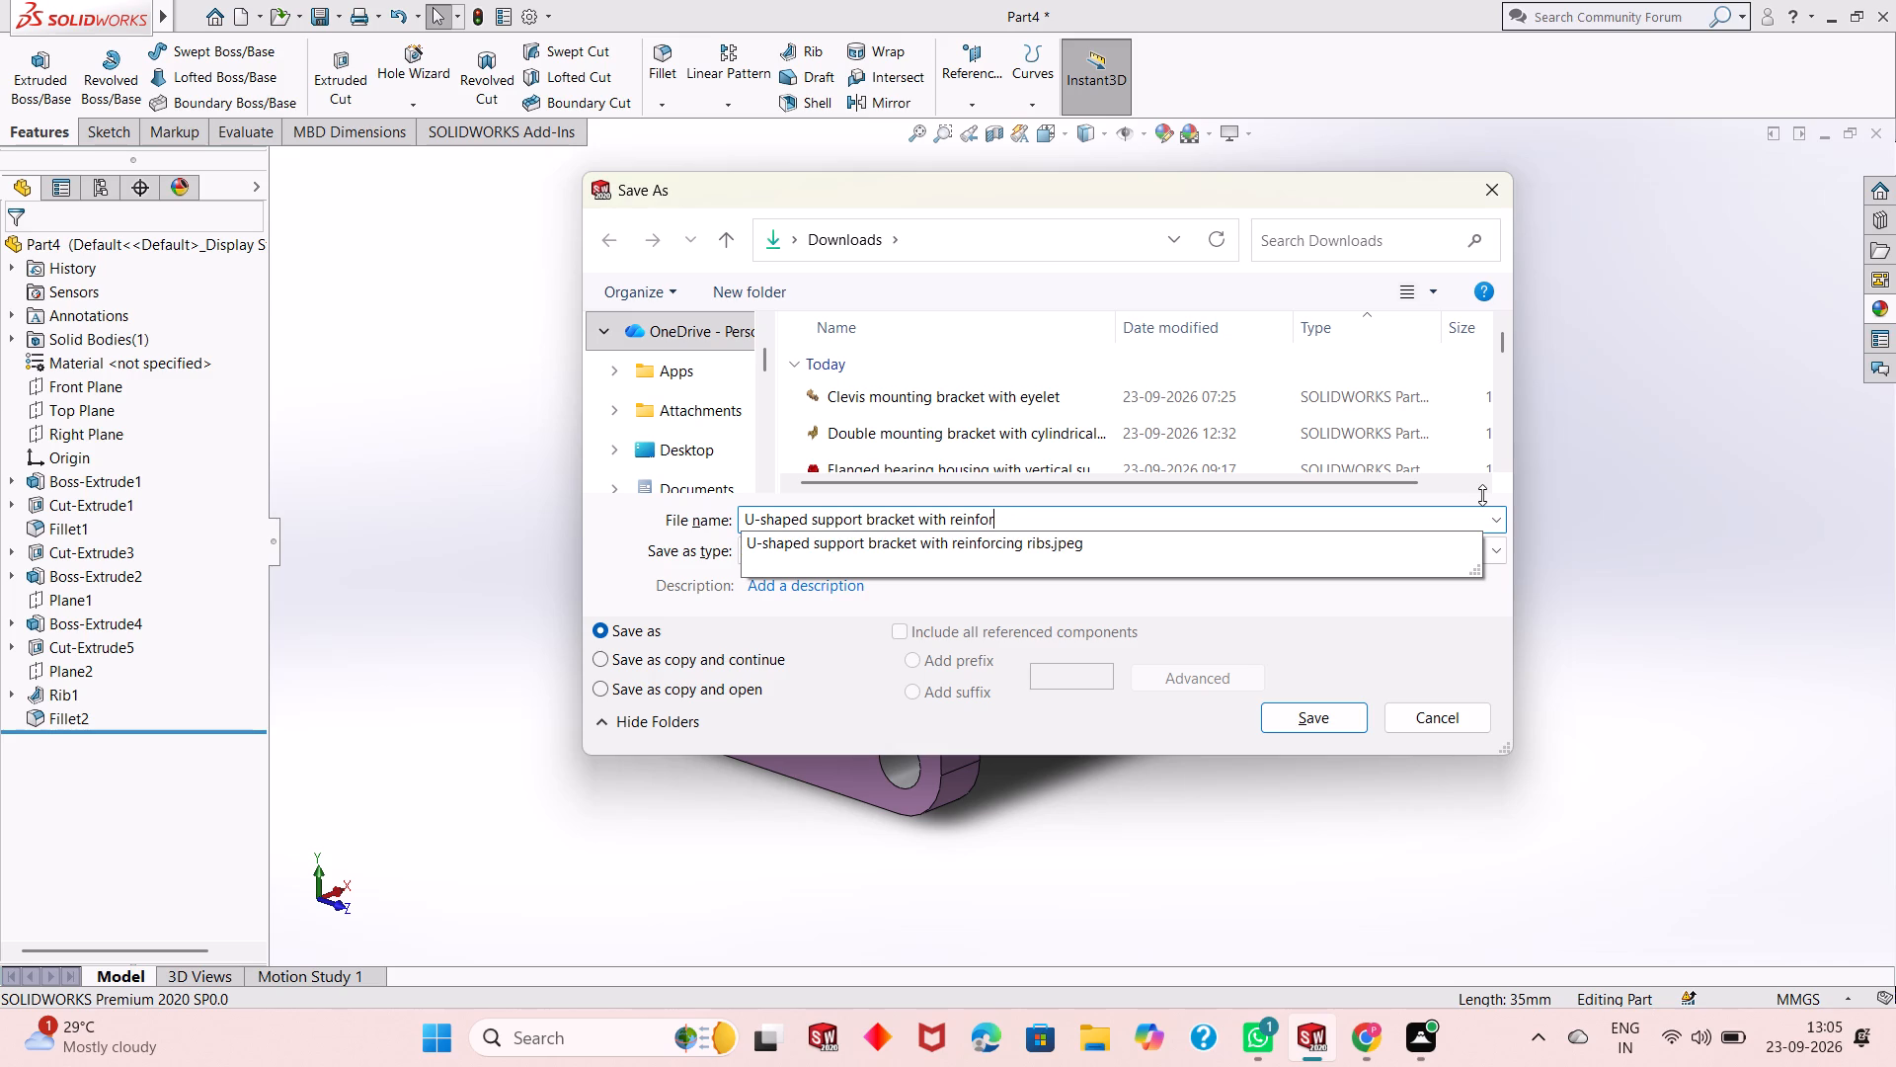
type("cing")
key("space")
type("ribs")
key("Return")
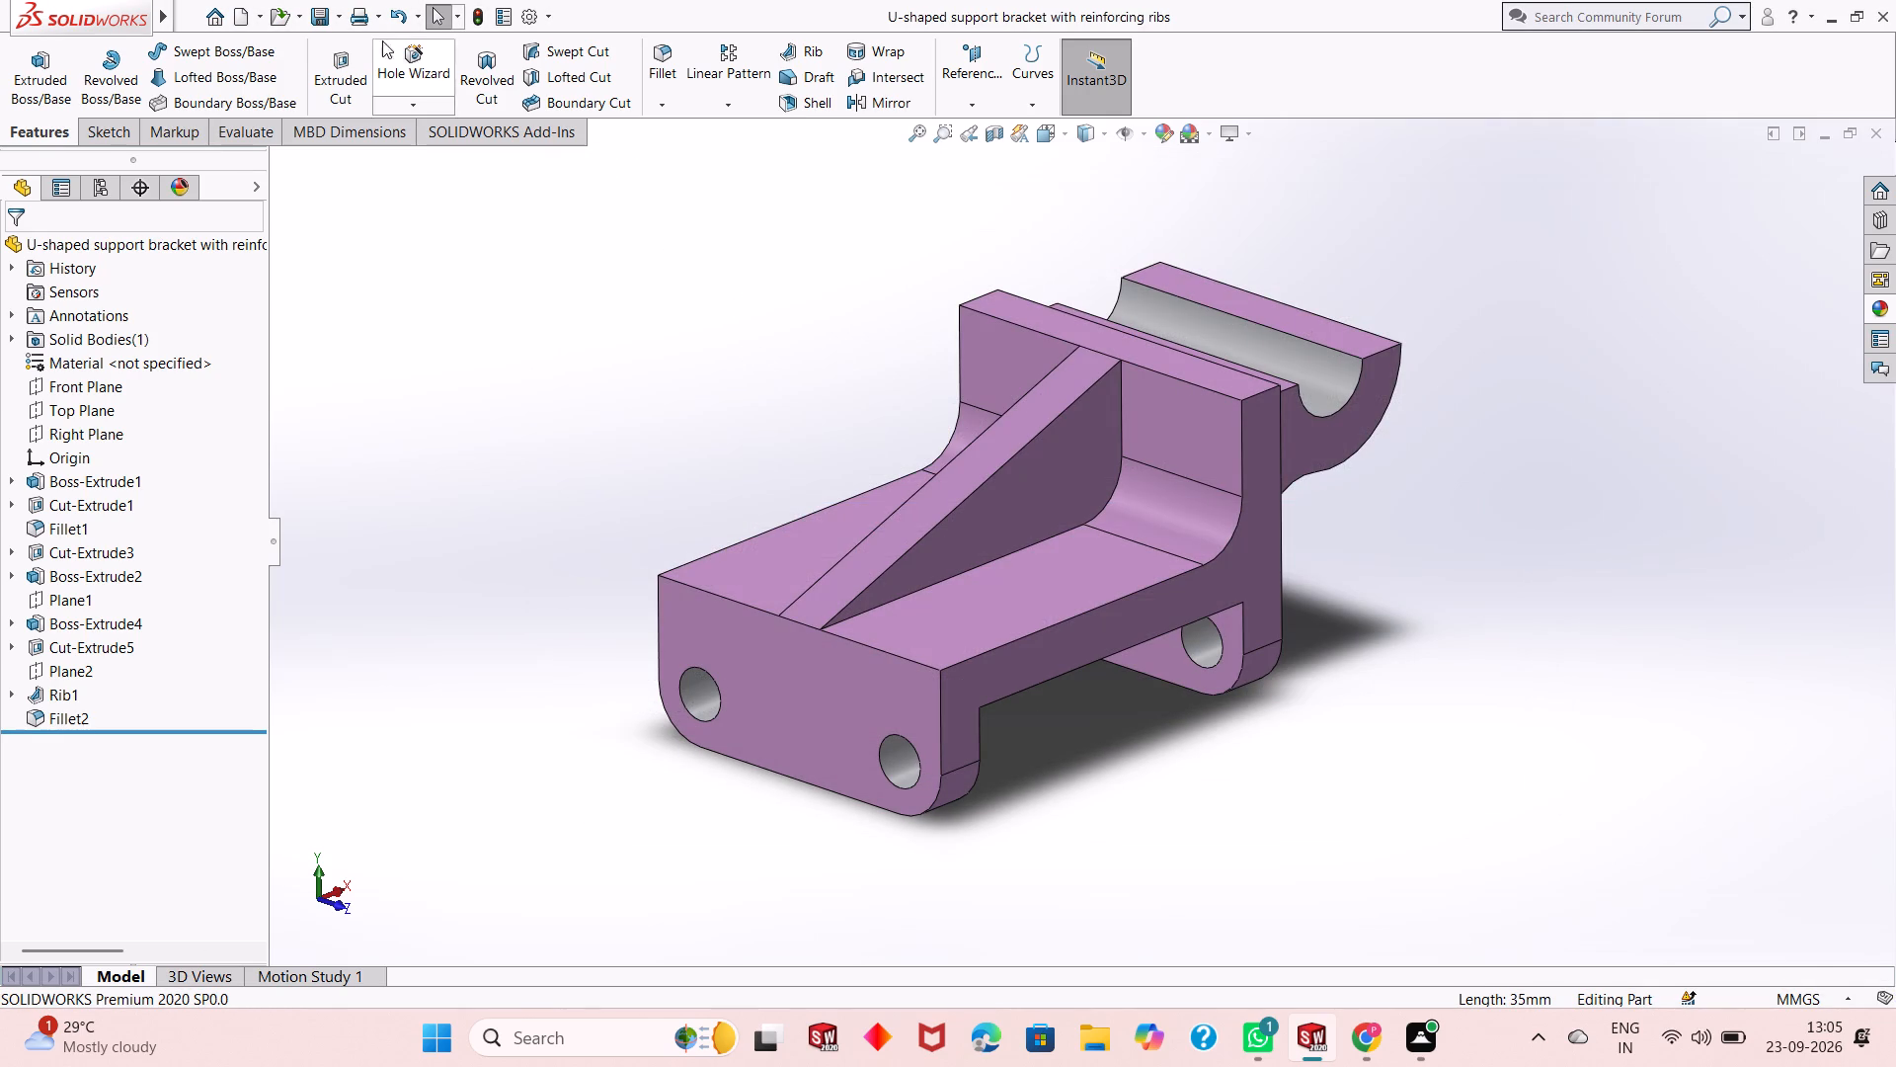
Save a PDF version of the part in Downloads under the same name, using the Adobe Portable Document Format type.
left_click(338, 13)
left_click(383, 67)
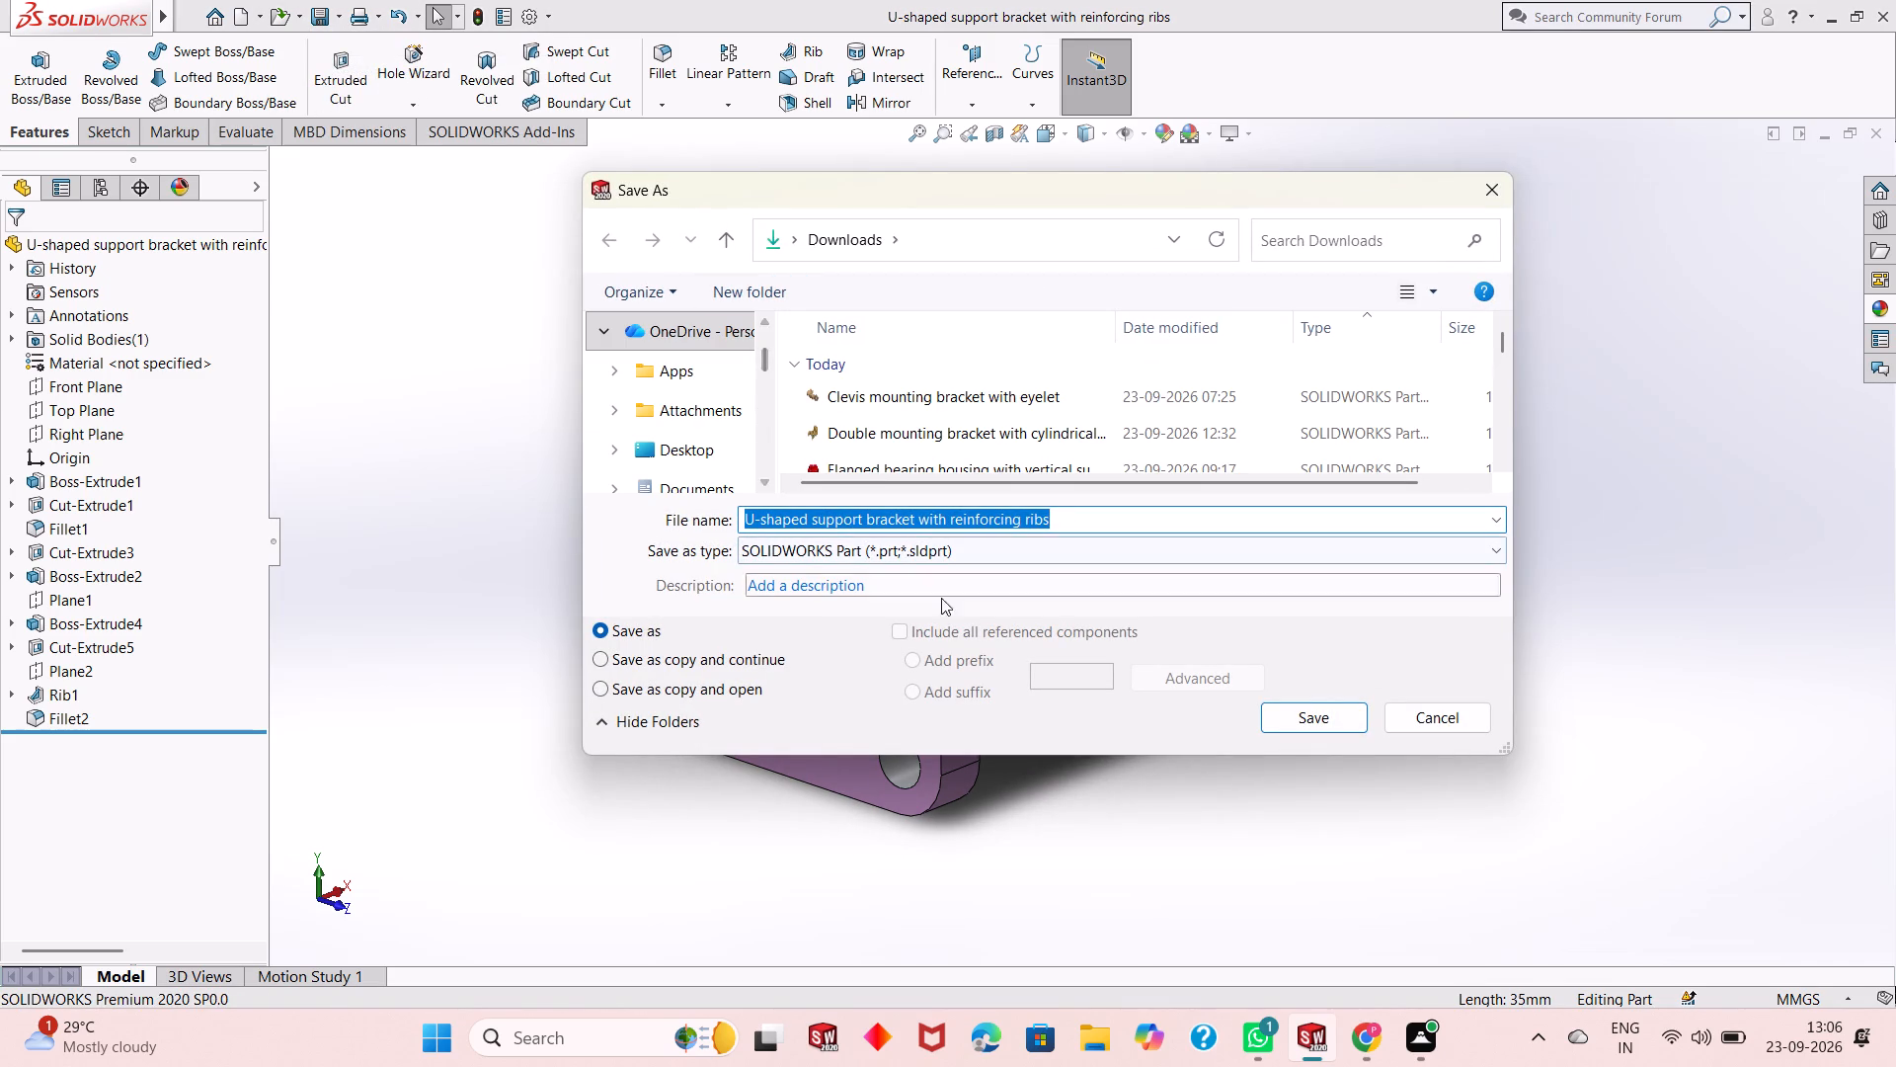
left_click(999, 549)
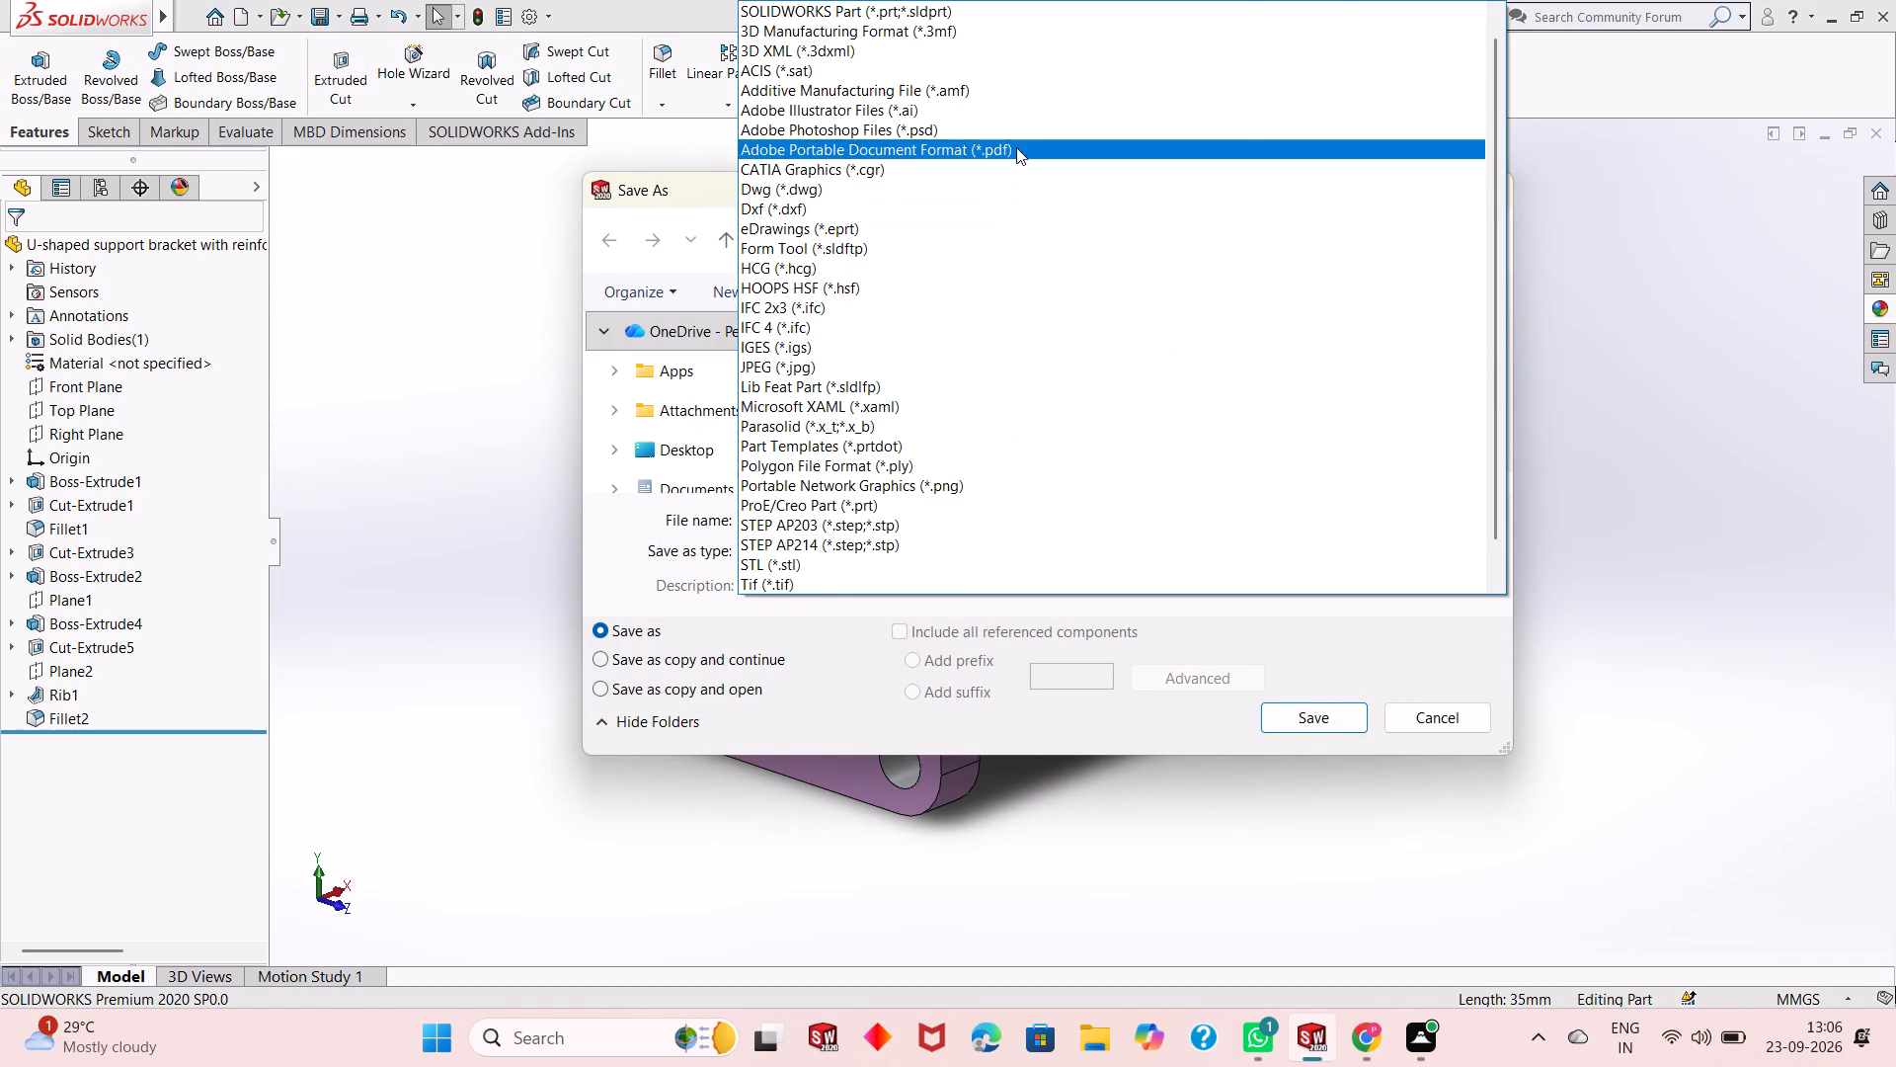
left_click(1016, 147)
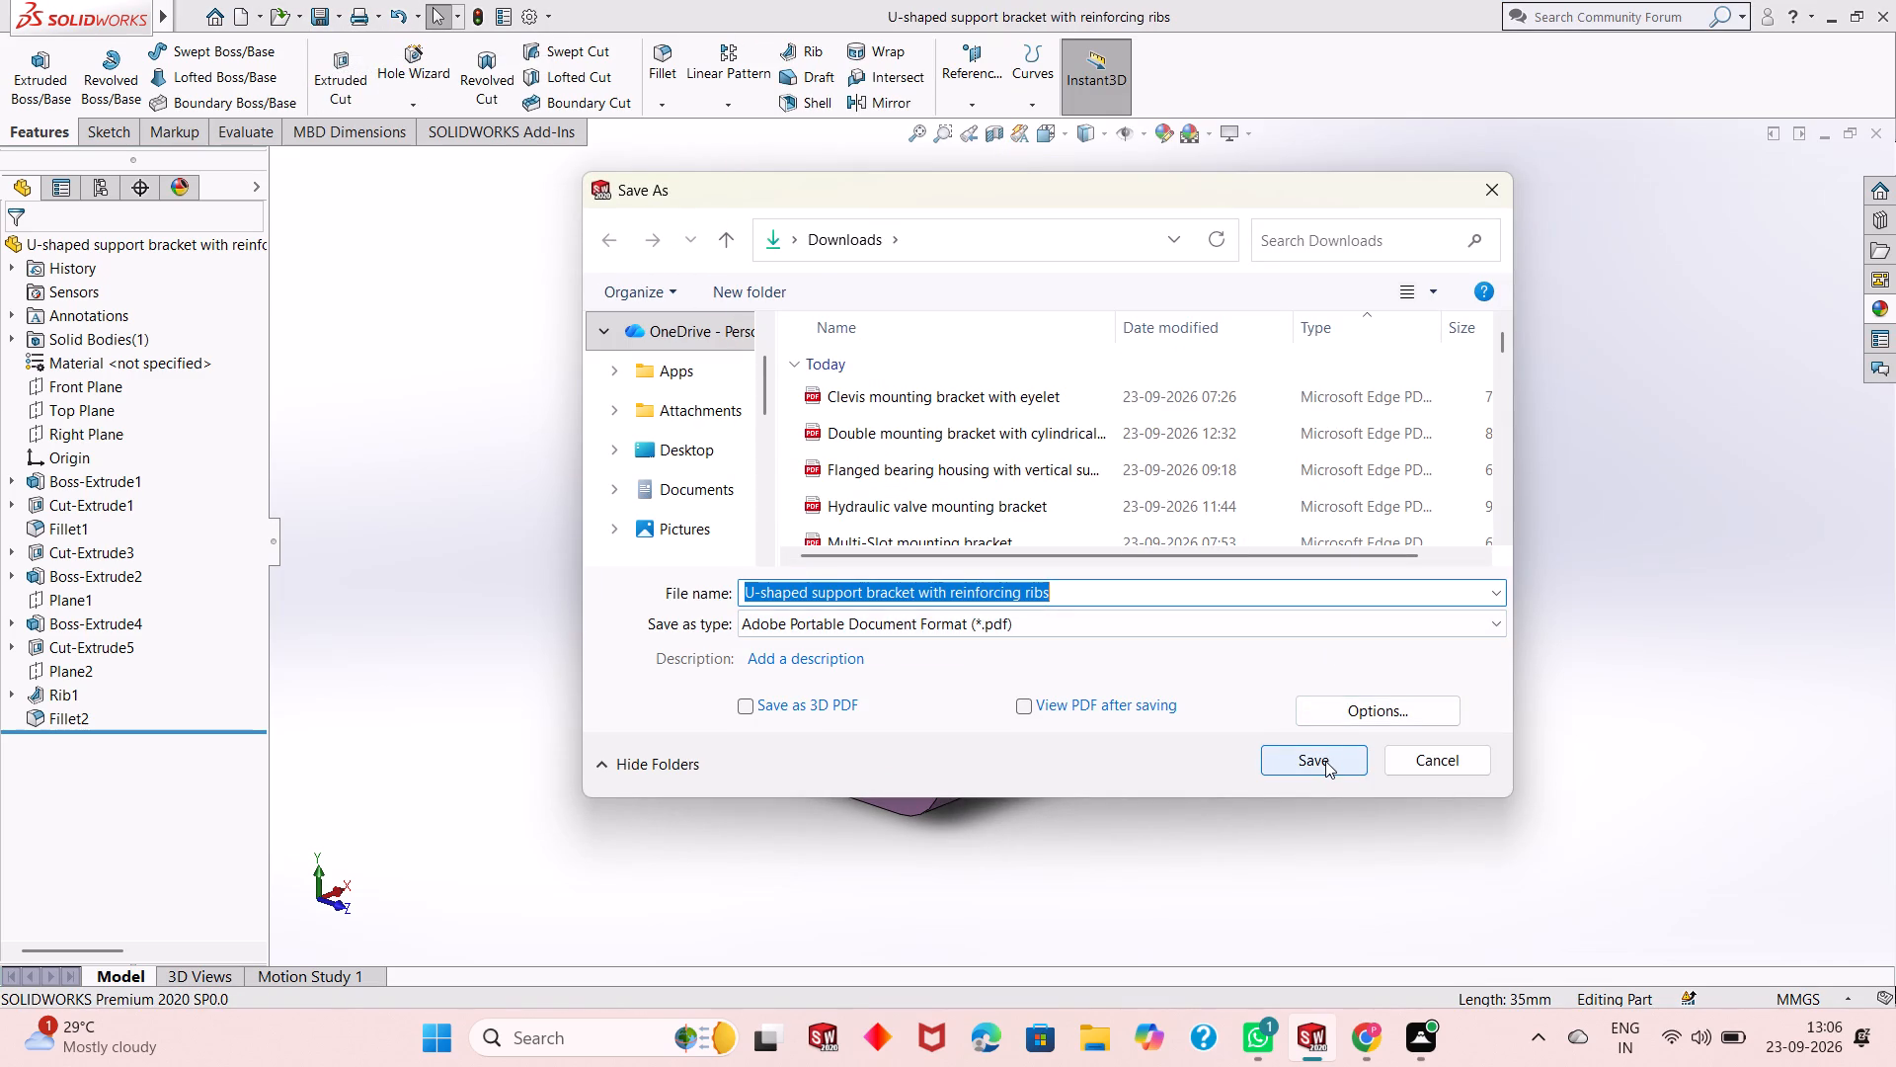
left_click(1325, 761)
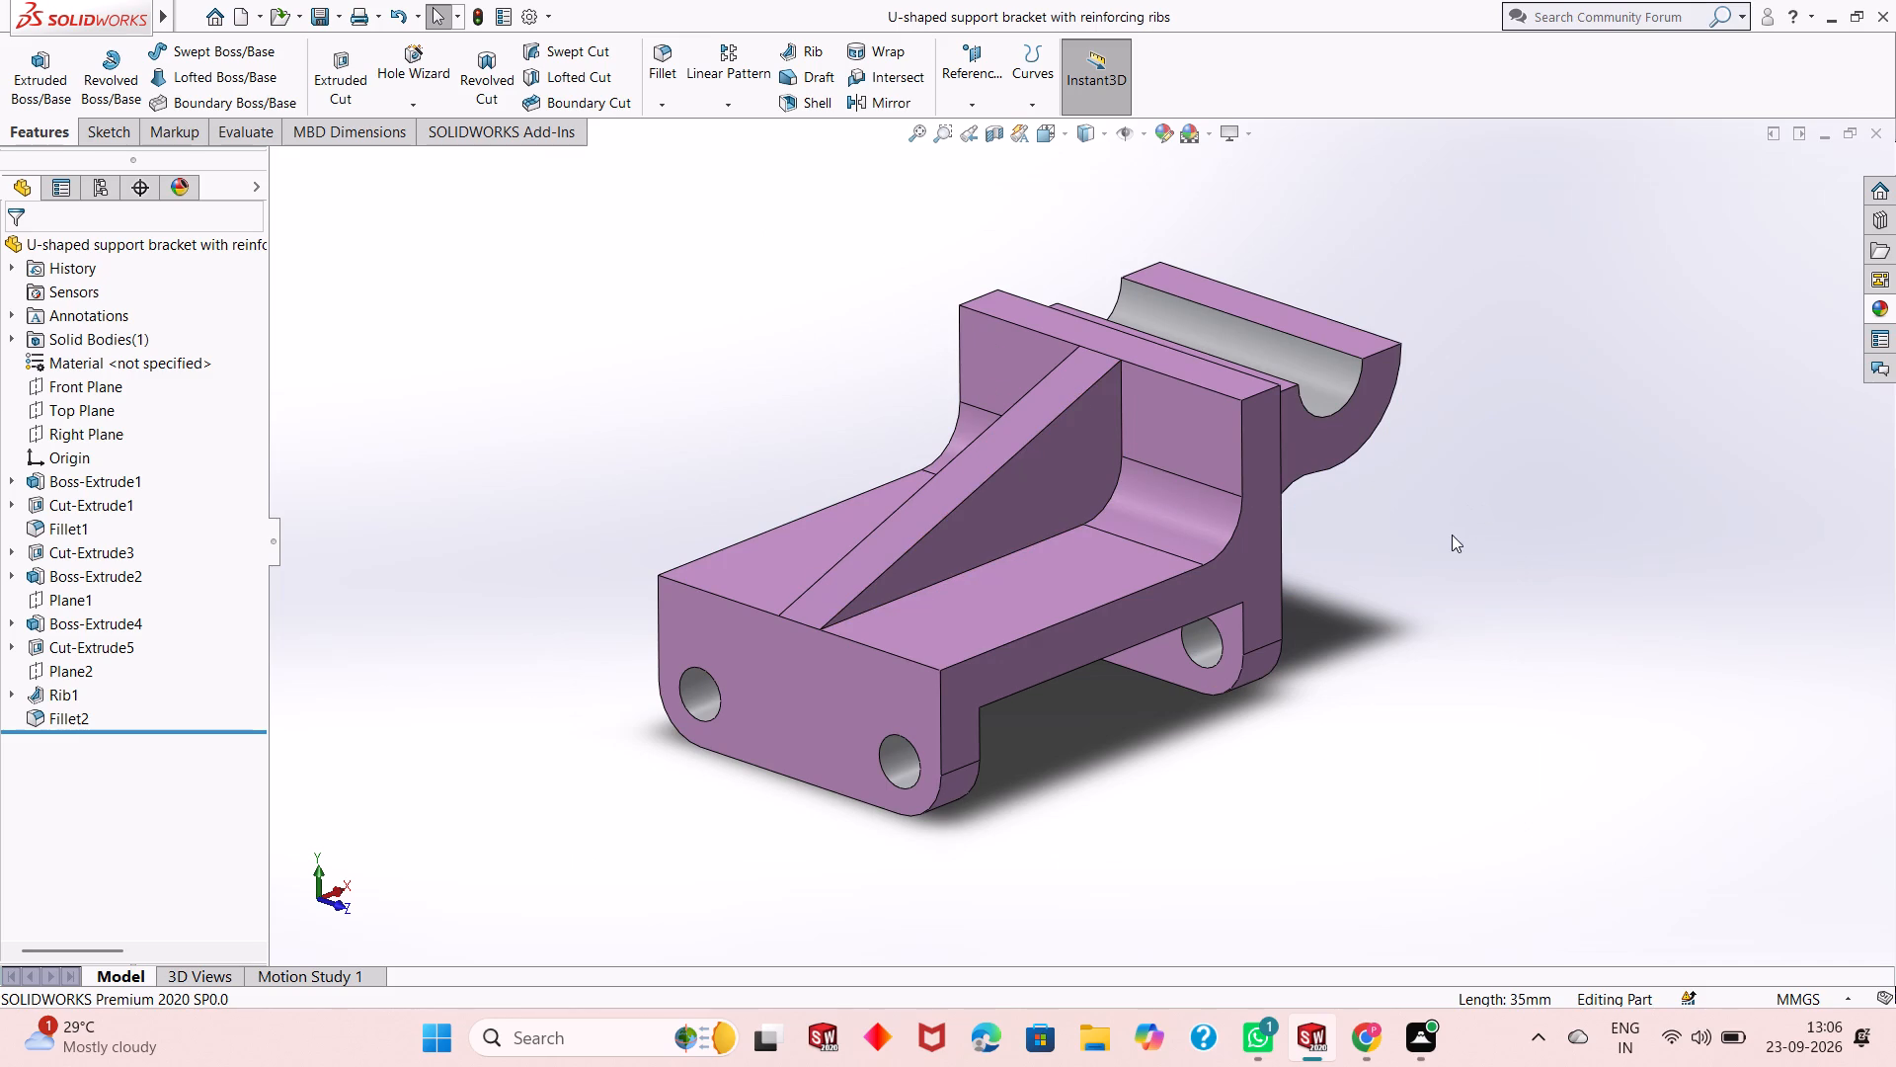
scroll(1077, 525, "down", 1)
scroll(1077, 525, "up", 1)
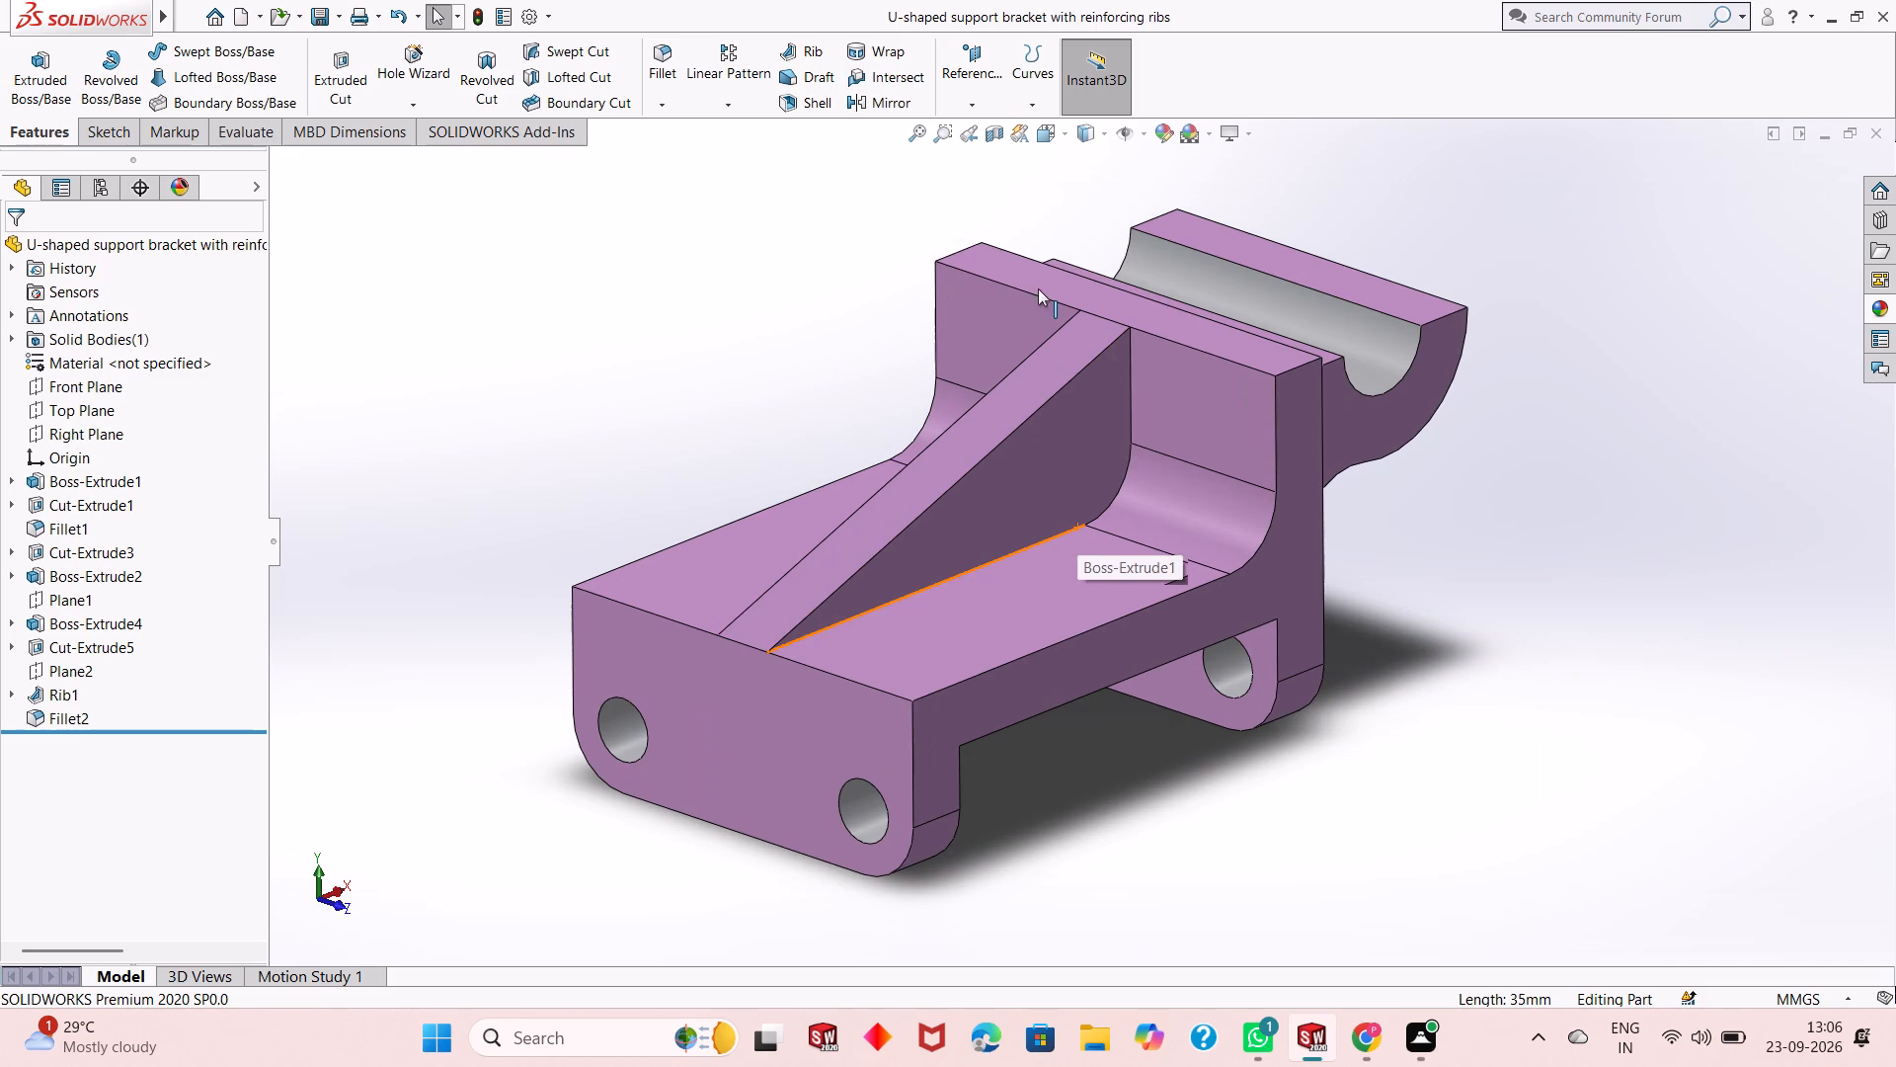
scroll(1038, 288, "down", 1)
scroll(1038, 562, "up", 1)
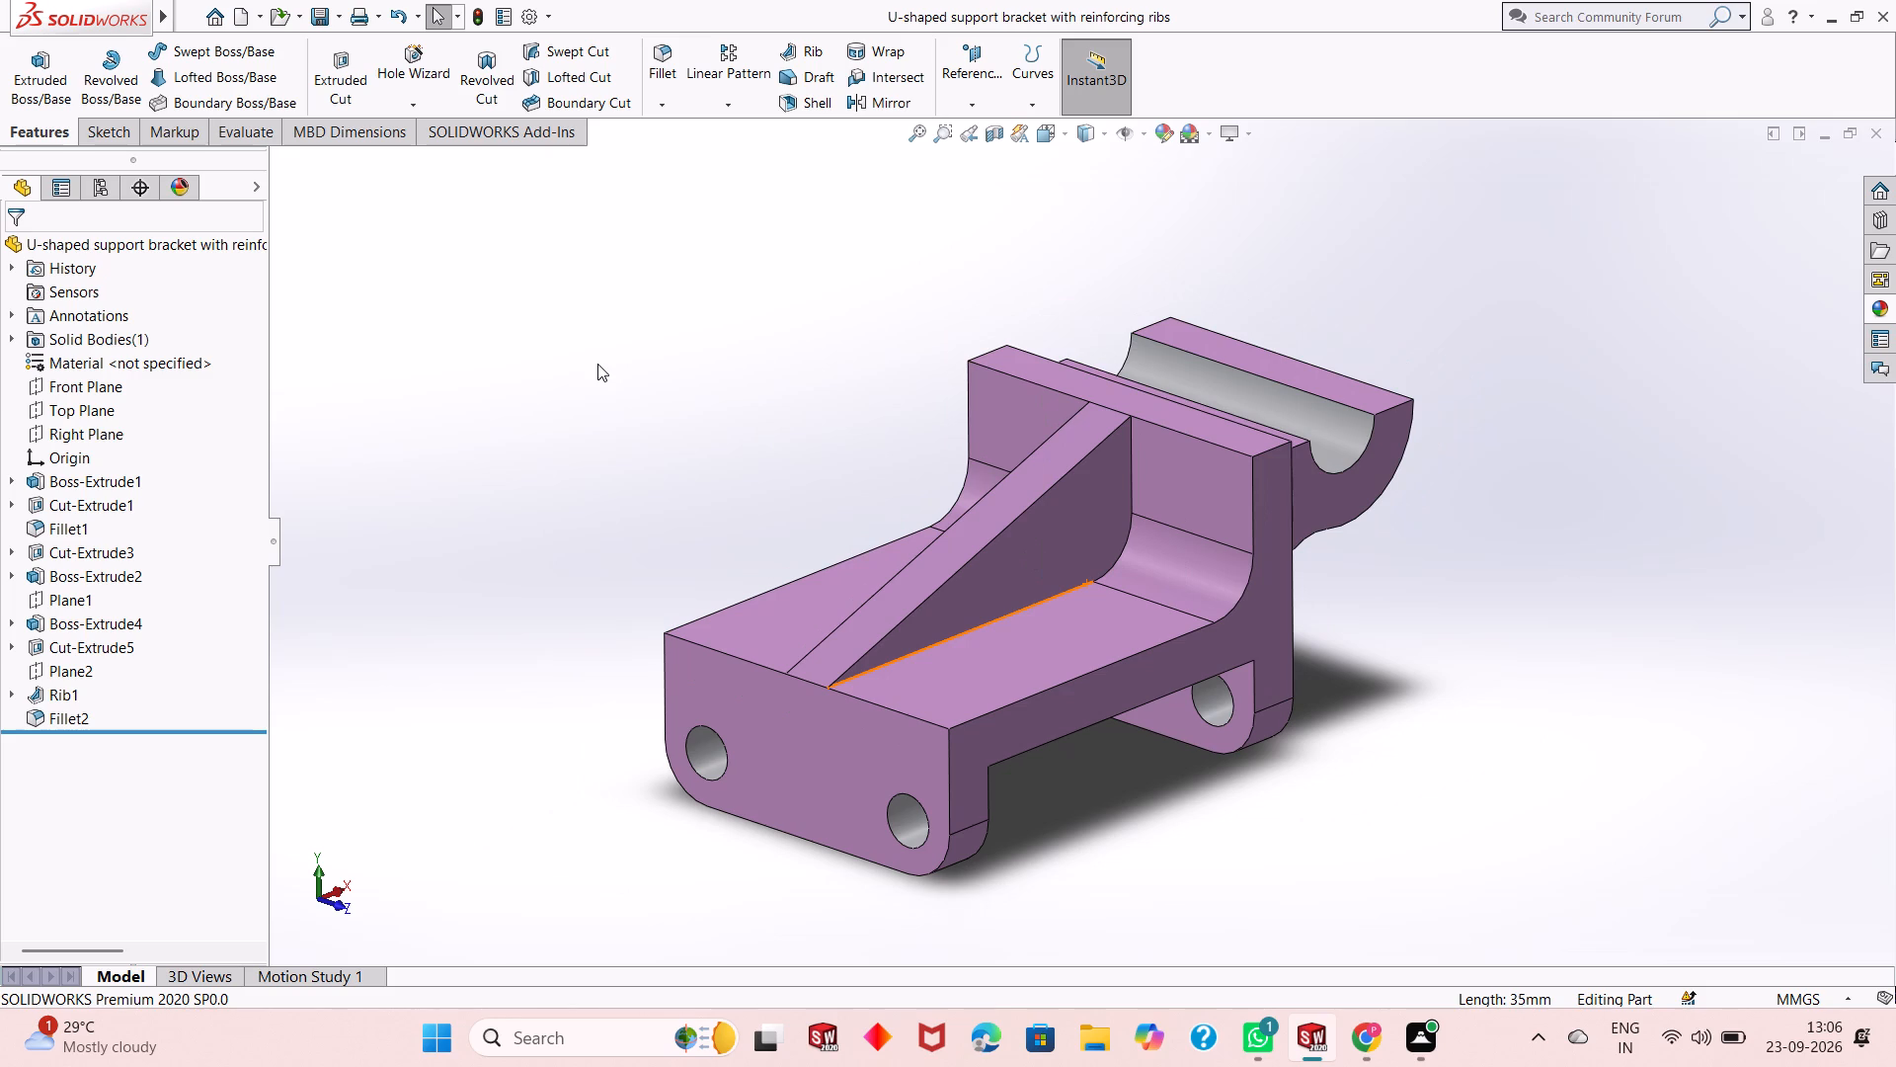